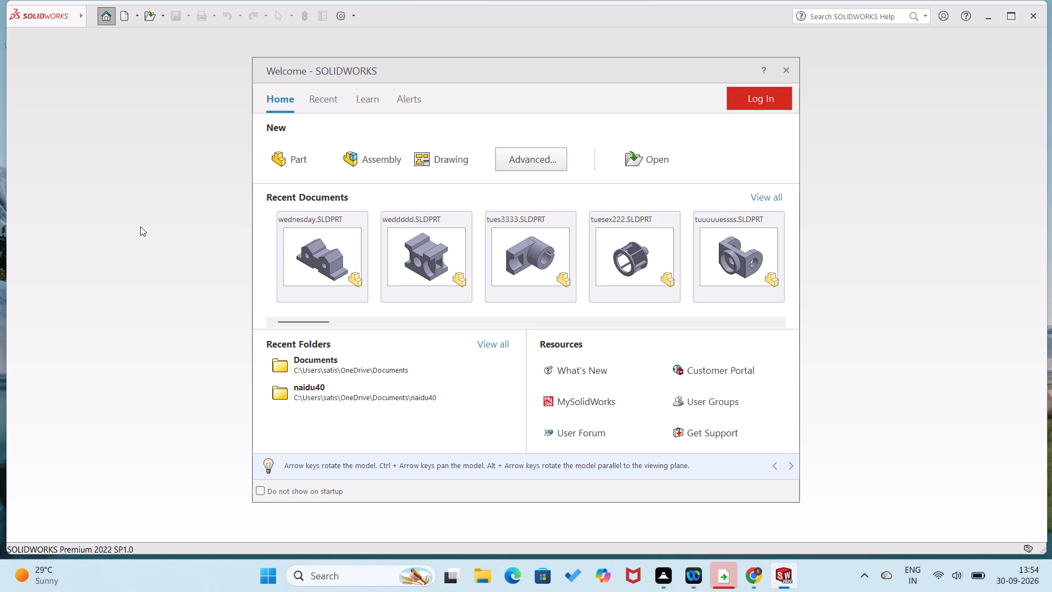
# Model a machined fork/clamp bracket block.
# Create a new part document.
pyautogui.click(278, 153)
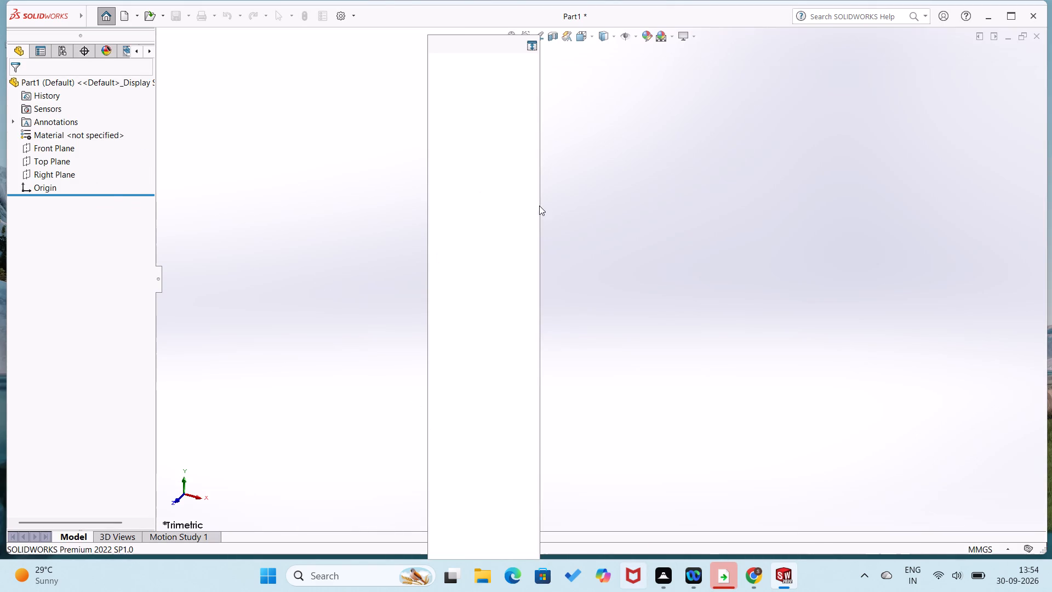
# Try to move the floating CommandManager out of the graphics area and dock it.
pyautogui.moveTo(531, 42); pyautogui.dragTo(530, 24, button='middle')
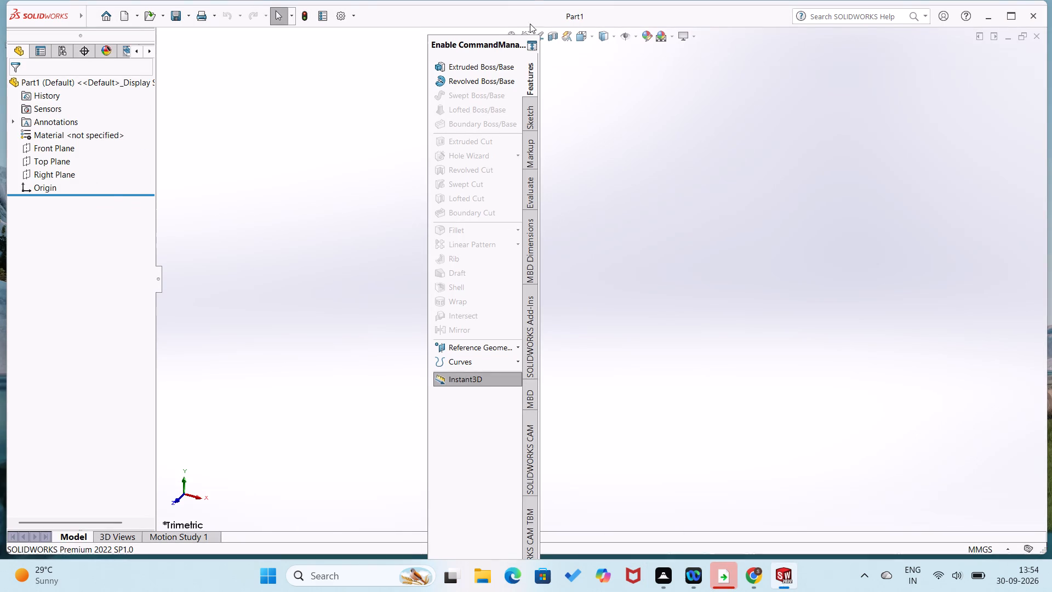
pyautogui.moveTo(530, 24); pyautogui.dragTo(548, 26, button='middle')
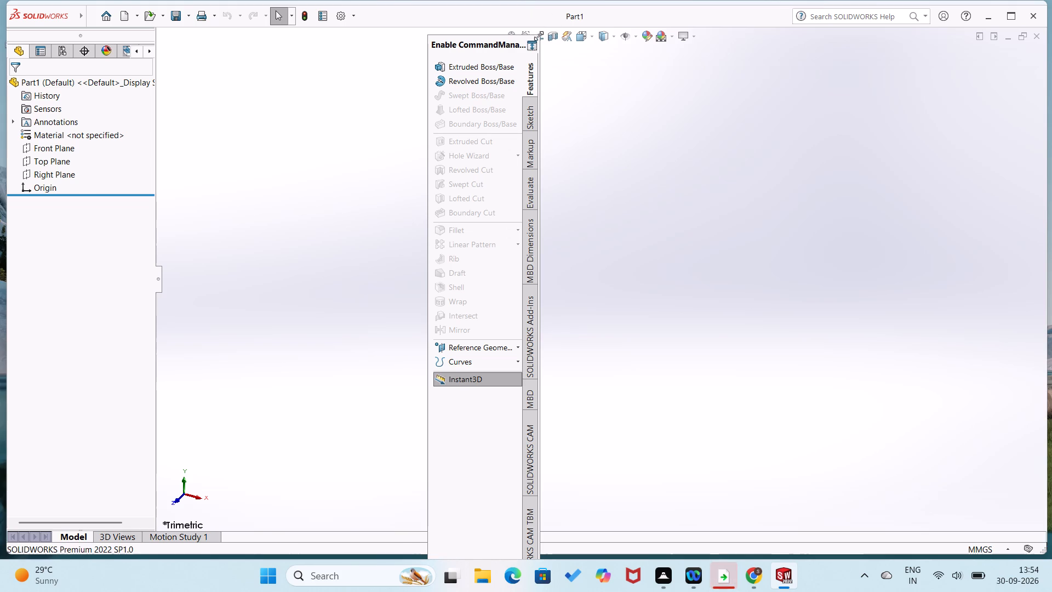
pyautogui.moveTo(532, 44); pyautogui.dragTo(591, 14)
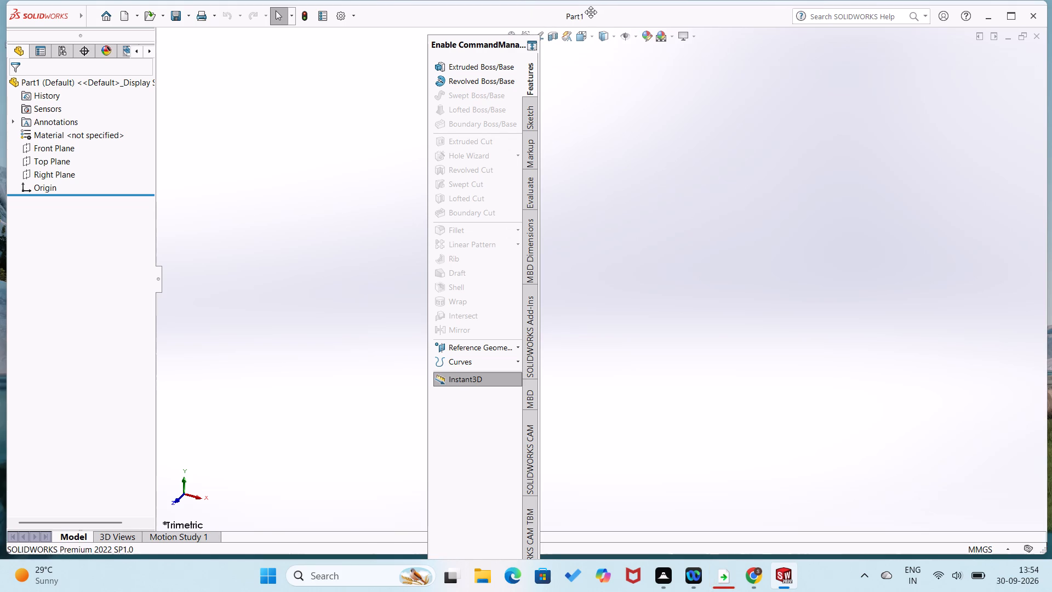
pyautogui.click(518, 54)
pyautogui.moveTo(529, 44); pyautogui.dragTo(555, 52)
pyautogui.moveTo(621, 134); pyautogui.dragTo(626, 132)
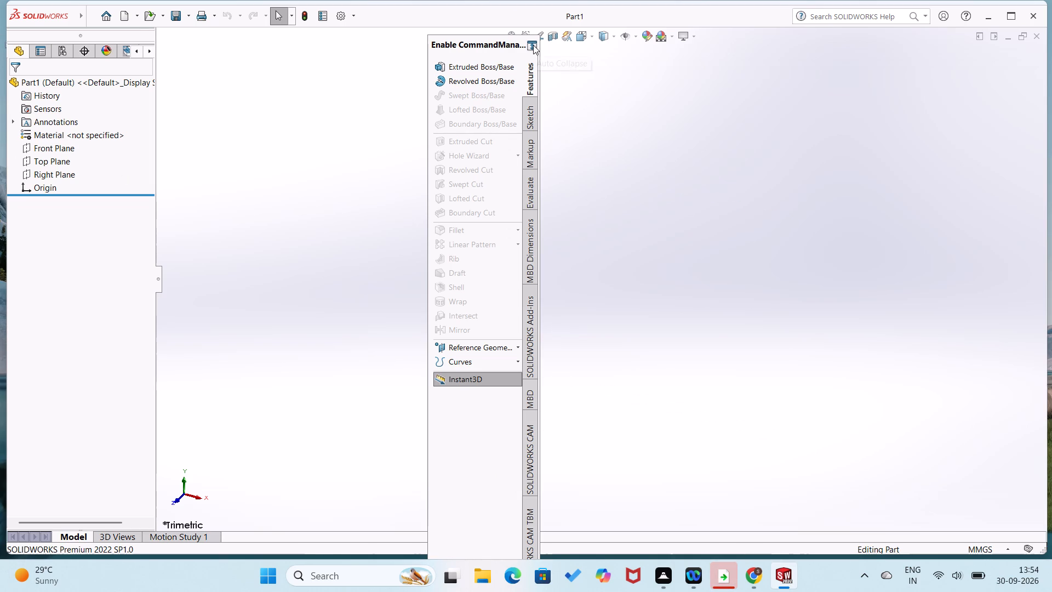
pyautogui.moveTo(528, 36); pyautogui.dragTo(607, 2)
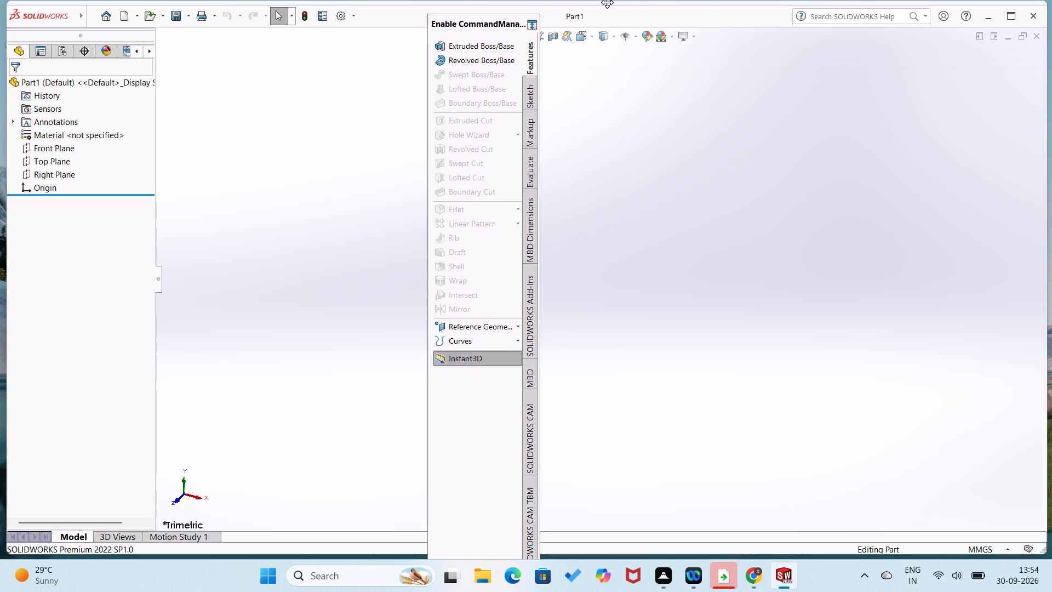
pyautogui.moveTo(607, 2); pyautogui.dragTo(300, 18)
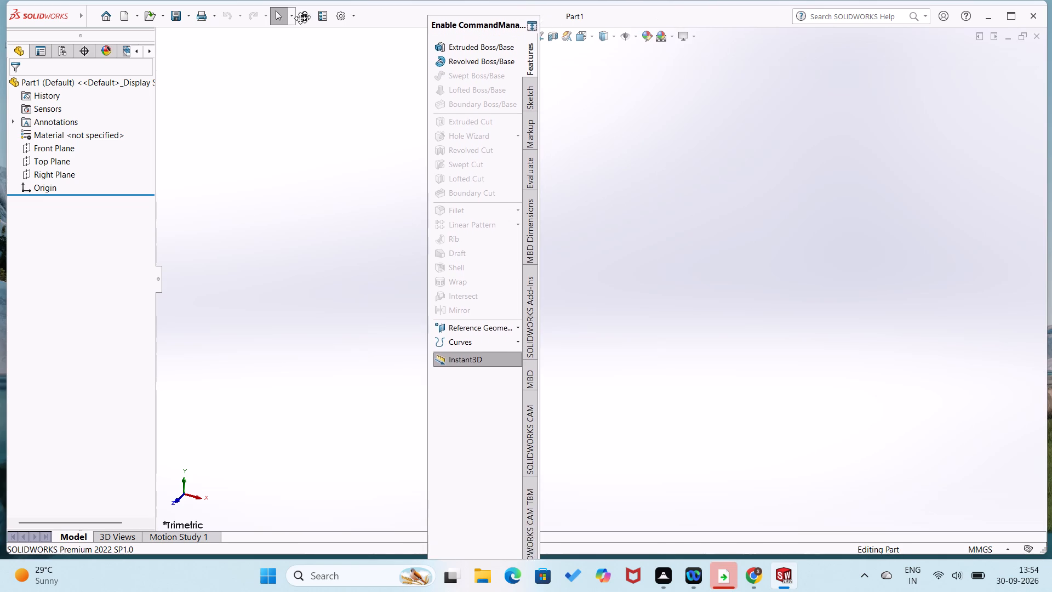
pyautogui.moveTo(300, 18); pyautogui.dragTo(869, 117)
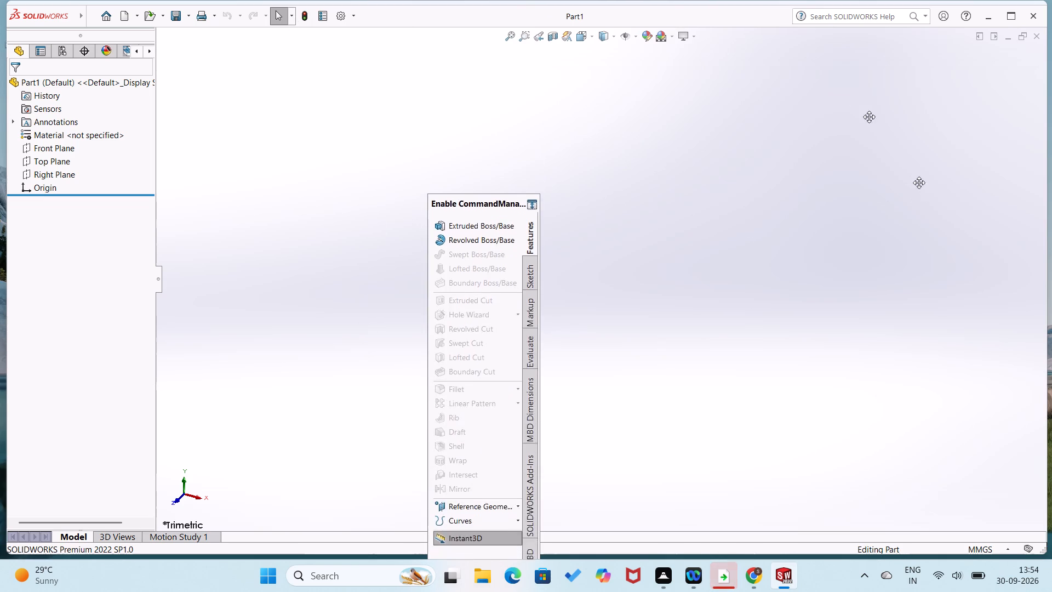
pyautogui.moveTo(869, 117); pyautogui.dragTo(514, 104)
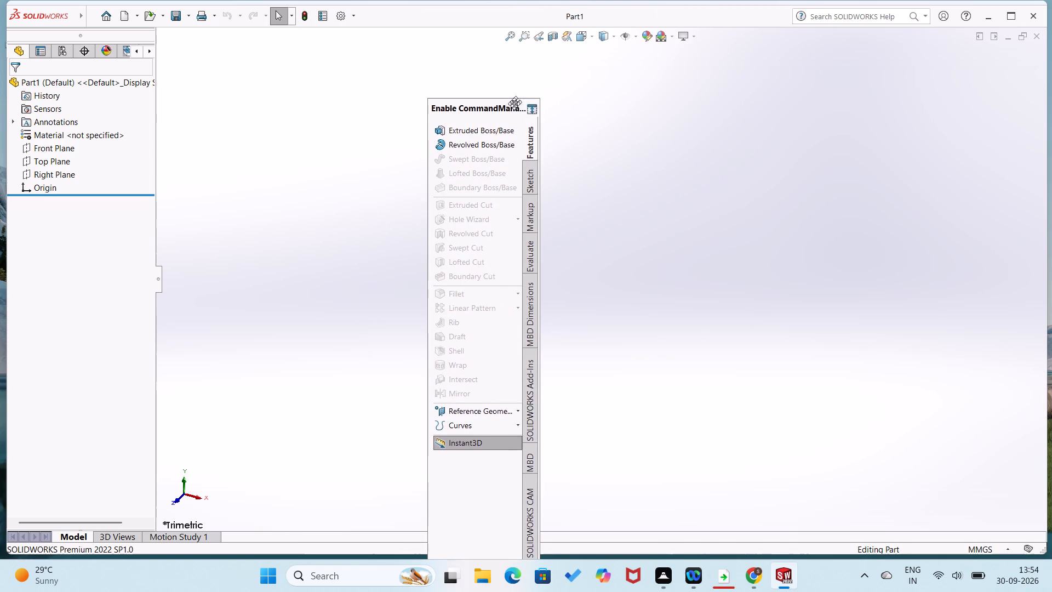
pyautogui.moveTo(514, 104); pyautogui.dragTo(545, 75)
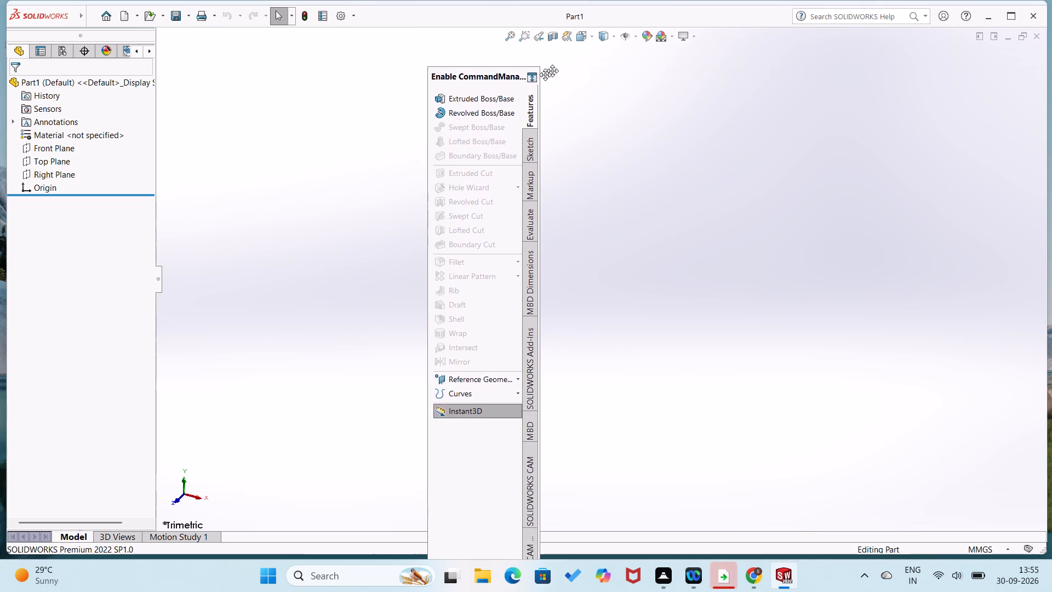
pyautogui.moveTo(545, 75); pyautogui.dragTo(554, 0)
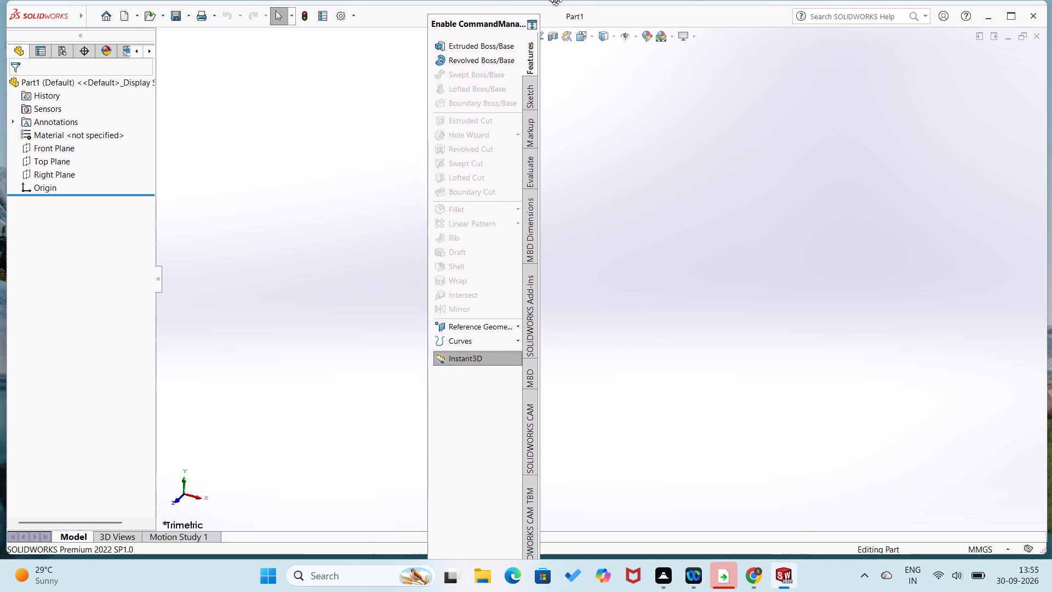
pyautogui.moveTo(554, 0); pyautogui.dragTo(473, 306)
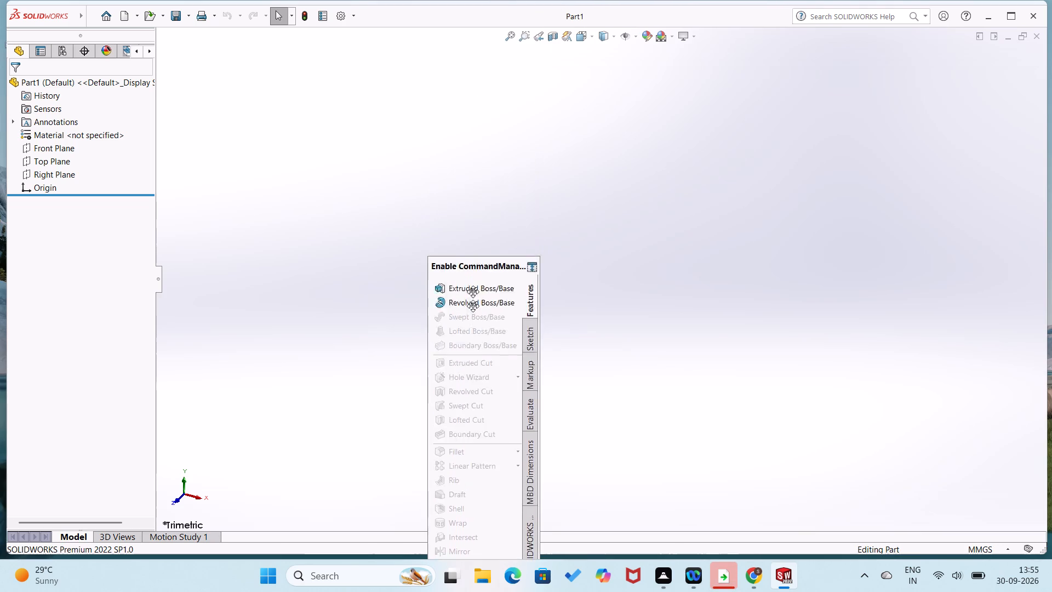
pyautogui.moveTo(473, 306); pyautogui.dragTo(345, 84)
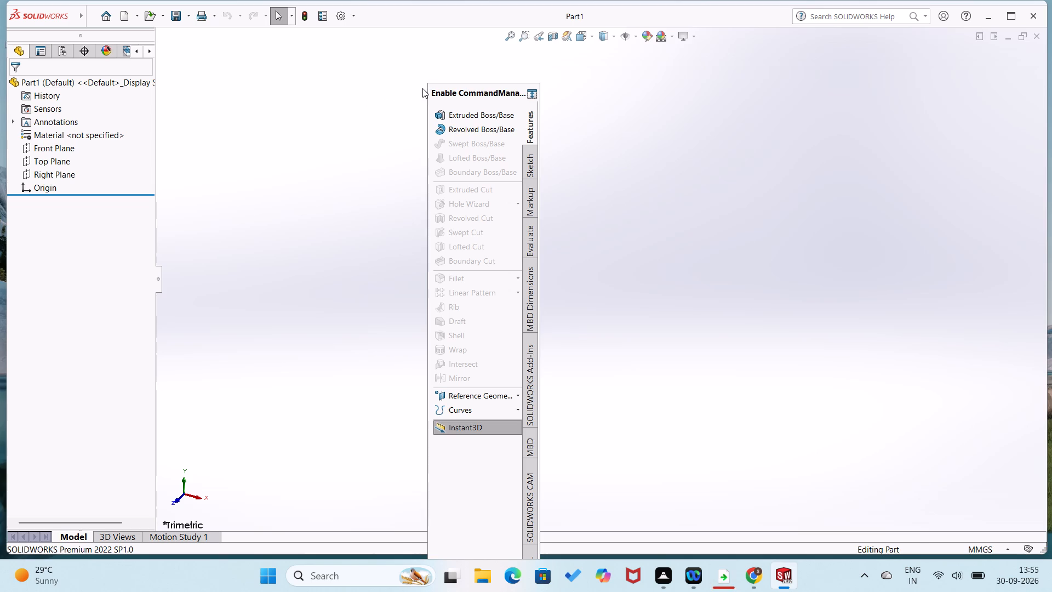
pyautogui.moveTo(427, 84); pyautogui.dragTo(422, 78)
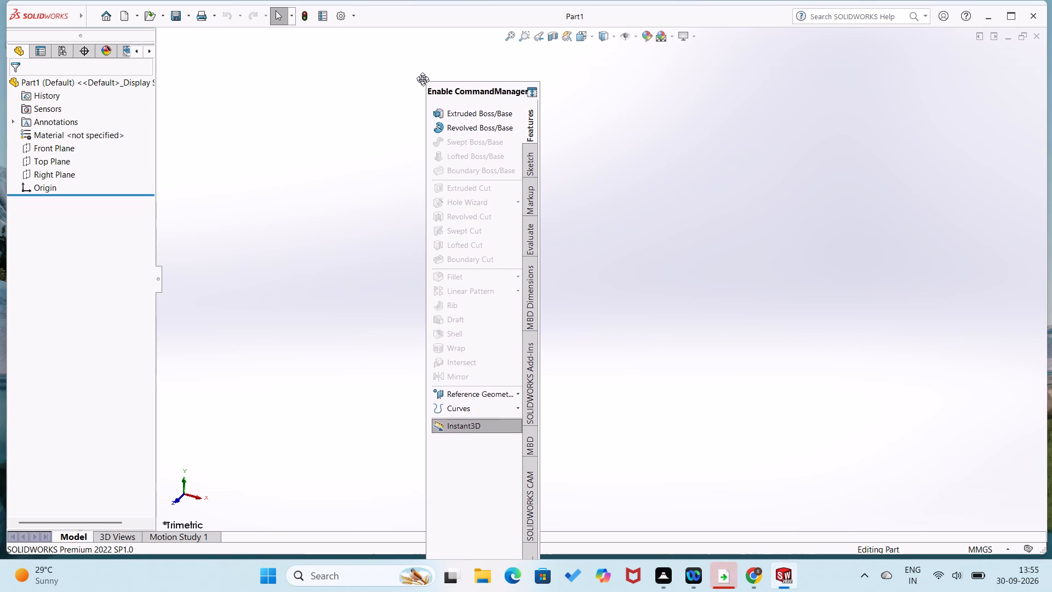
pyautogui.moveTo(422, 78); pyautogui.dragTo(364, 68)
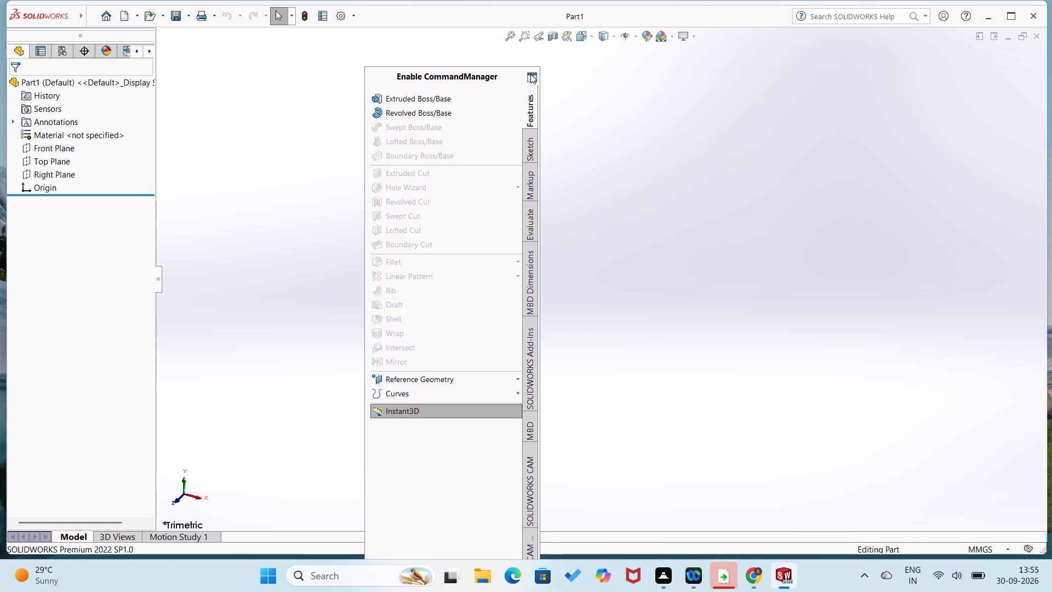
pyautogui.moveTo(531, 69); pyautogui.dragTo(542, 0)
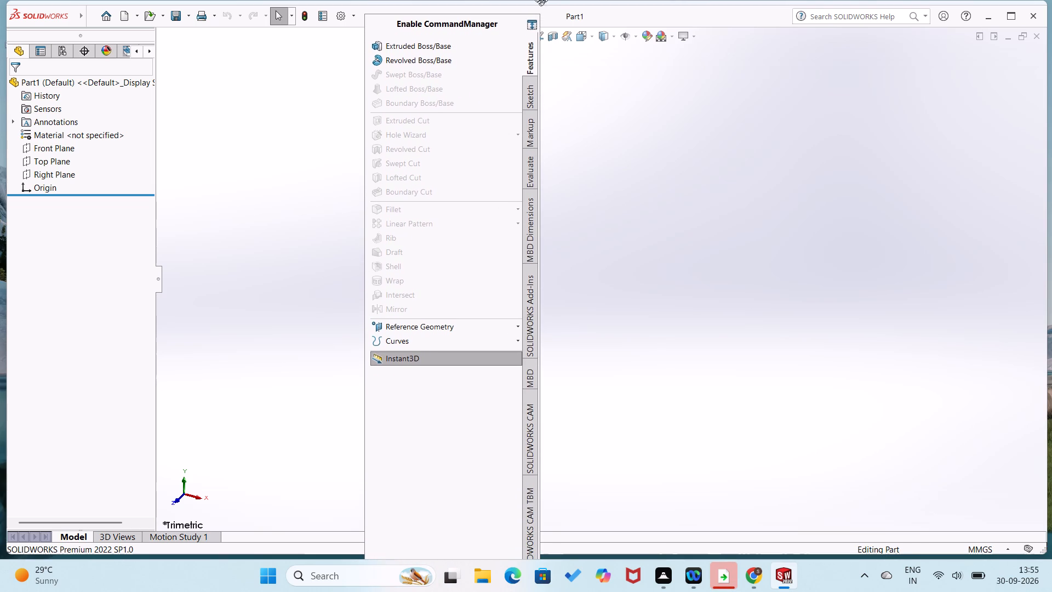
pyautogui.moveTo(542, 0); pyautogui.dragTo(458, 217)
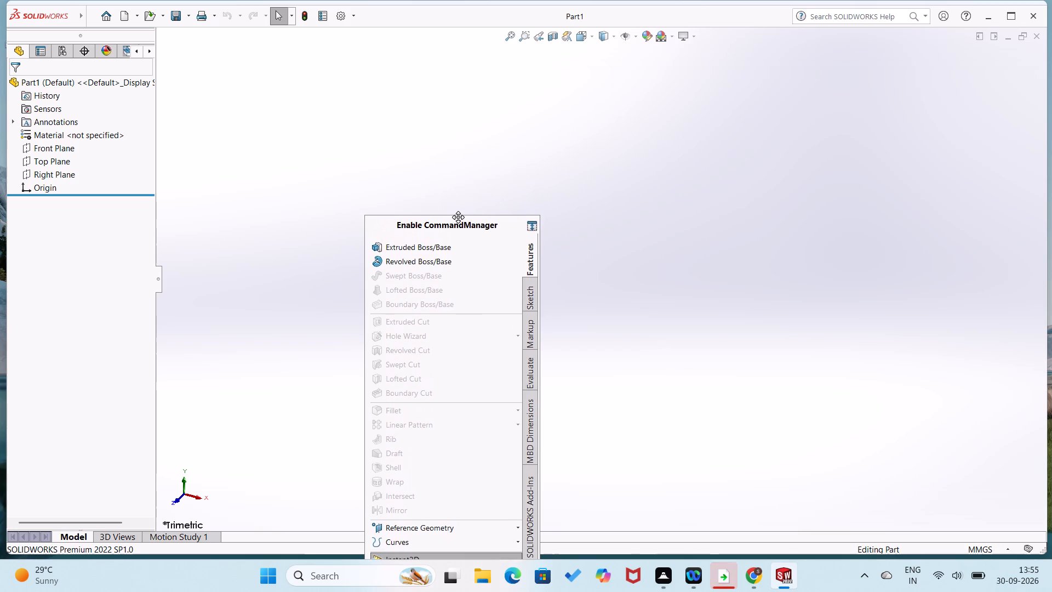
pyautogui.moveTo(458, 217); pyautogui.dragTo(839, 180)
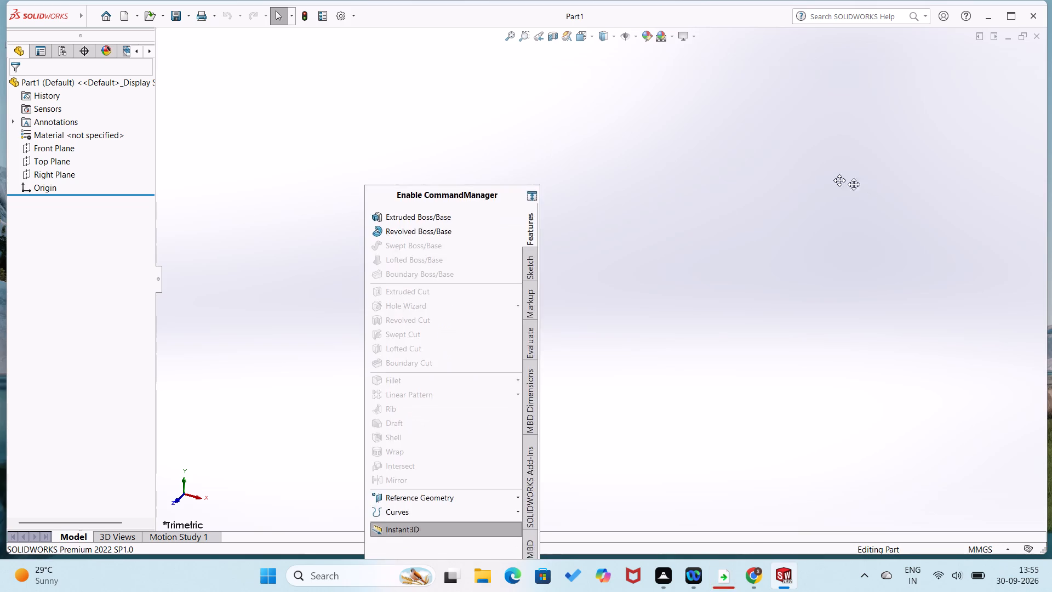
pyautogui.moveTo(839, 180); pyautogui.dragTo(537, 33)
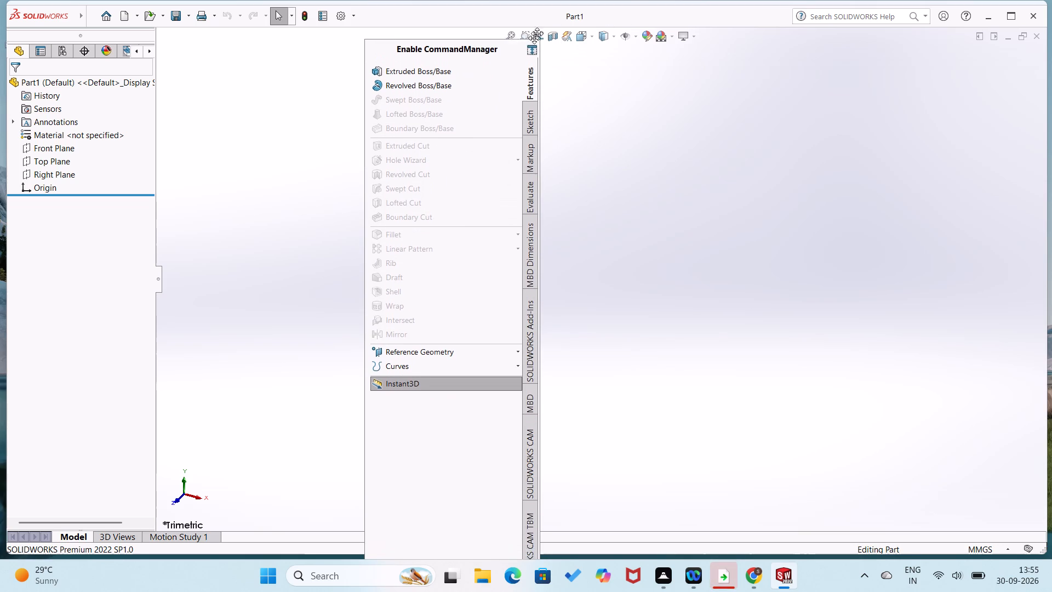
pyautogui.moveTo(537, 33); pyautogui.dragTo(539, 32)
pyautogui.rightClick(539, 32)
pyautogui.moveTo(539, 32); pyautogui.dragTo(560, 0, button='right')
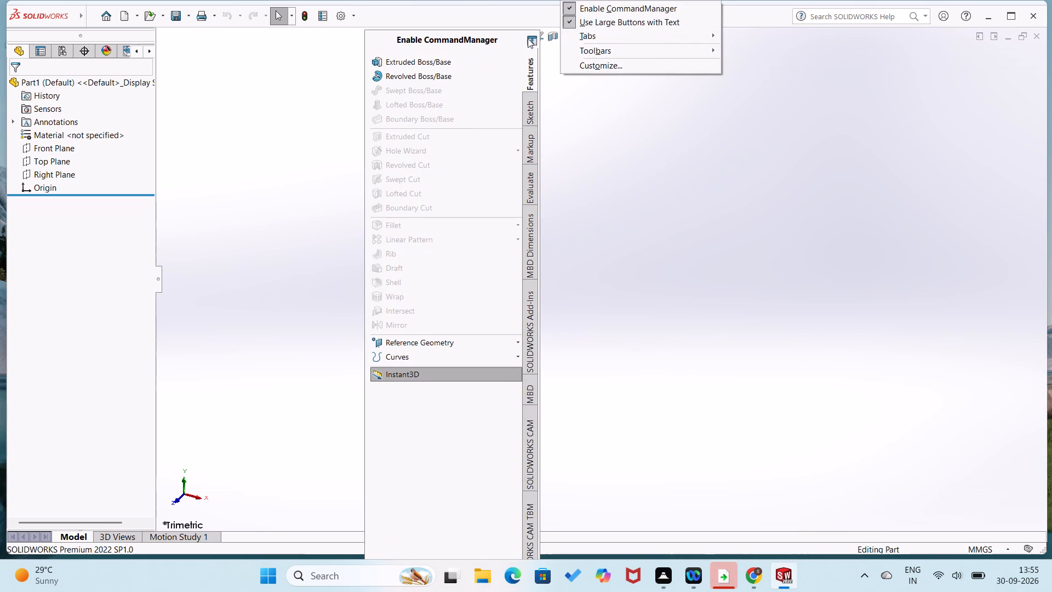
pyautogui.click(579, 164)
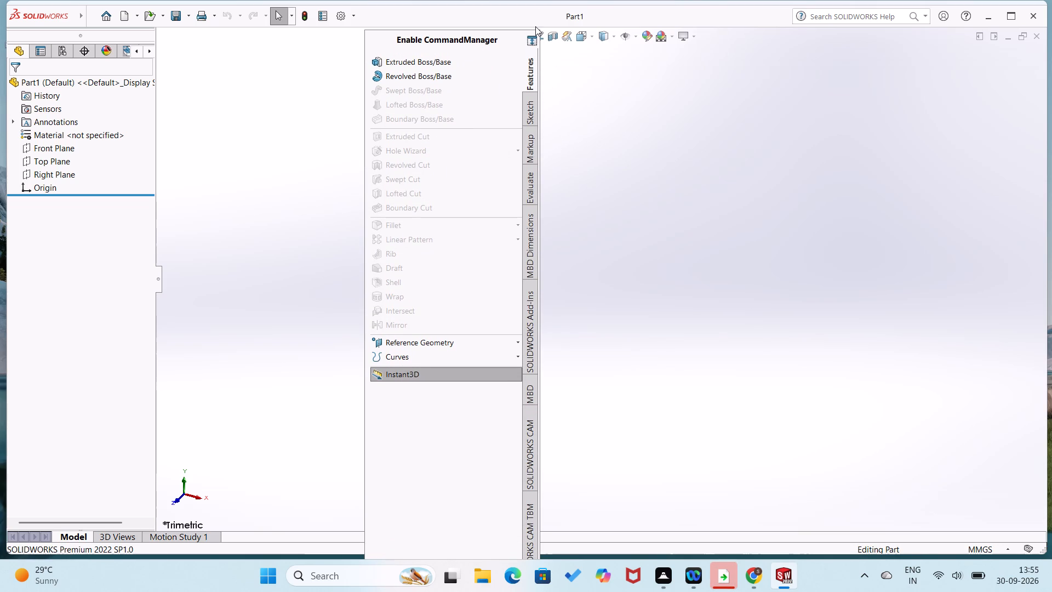
# Dock the floating CommandManager horizontally above the graphics area.
pyautogui.moveTo(528, 38); pyautogui.dragTo(557, 0)
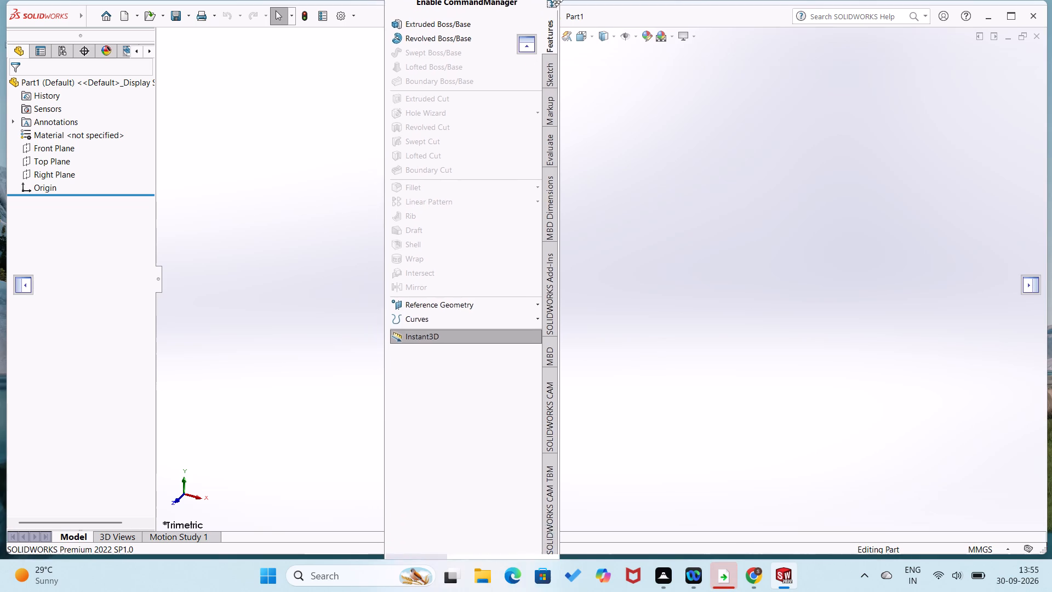
pyautogui.moveTo(557, 0); pyautogui.dragTo(539, 40)
pyautogui.click(538, 40)
pyautogui.moveTo(538, 40); pyautogui.dragTo(527, 43)
pyautogui.click(527, 43)
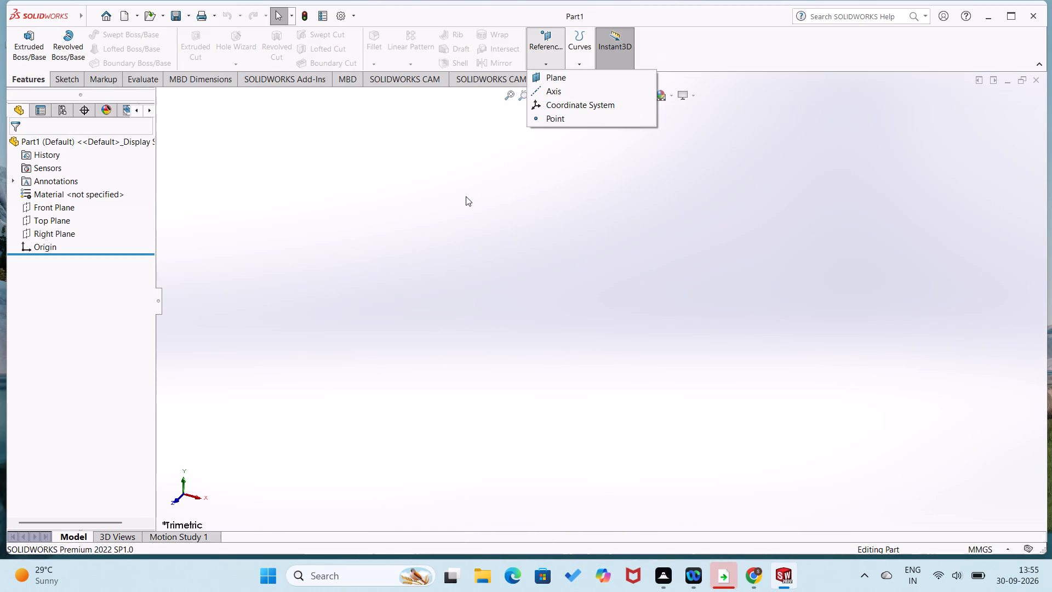
pyautogui.click(454, 236)
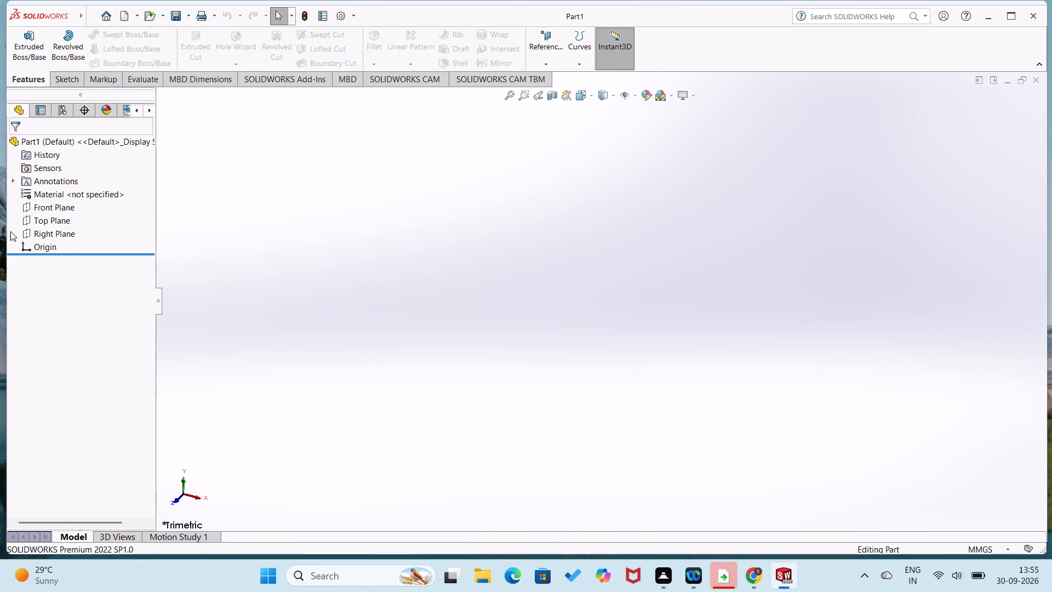
# Sketch a closed rectangle of lines on the Front Plane, starting at the origin, about 155 mm wide and 63 mm high.
pyautogui.rightClick(39, 210)
pyautogui.click(52, 193)
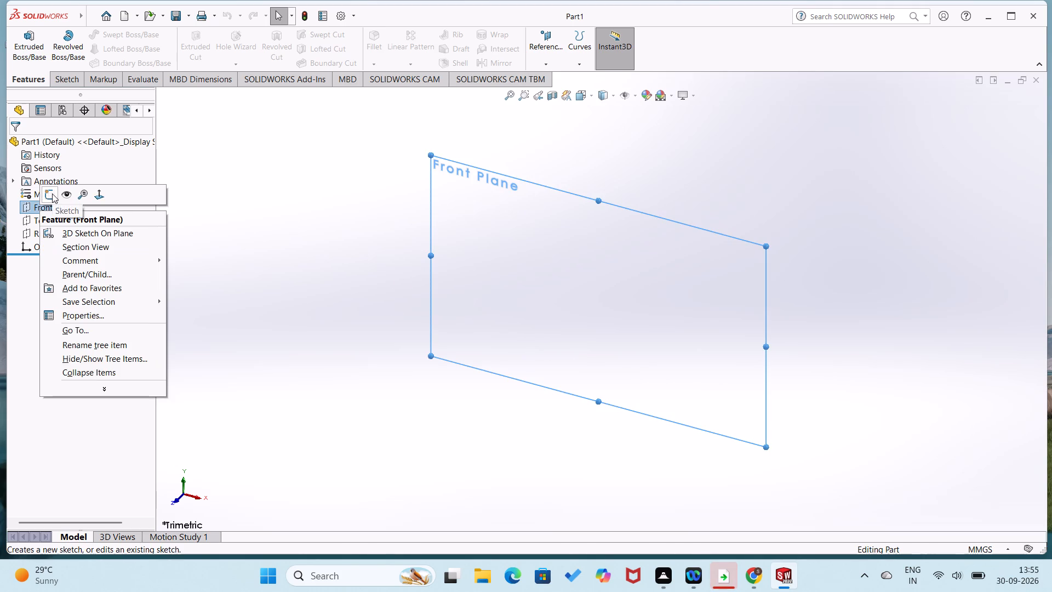
pyautogui.moveTo(556, 384); pyautogui.dragTo(482, 431, button='right')
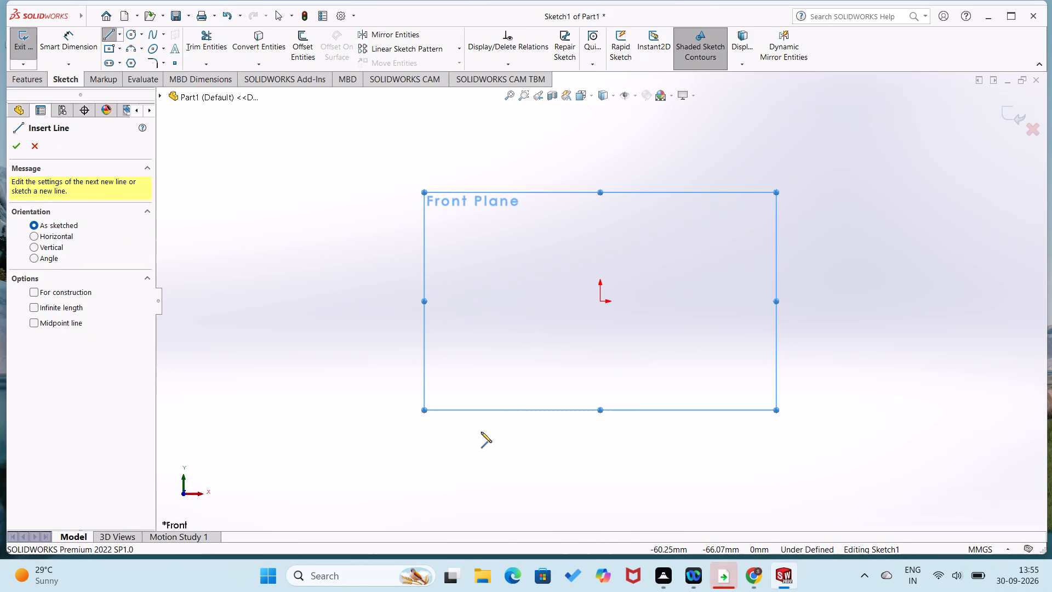
pyautogui.click(601, 301)
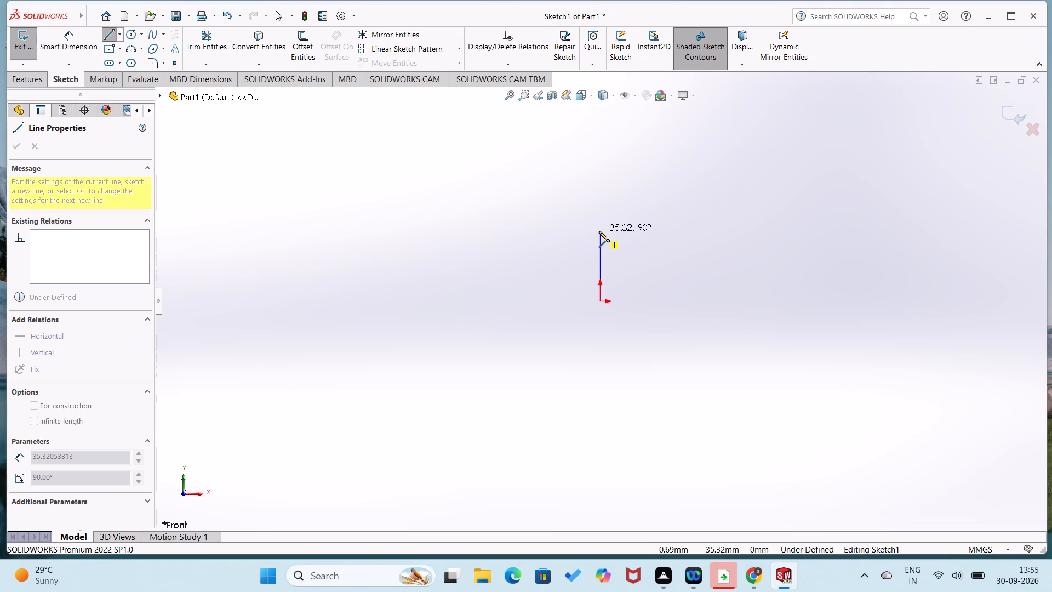
pyautogui.click(603, 175)
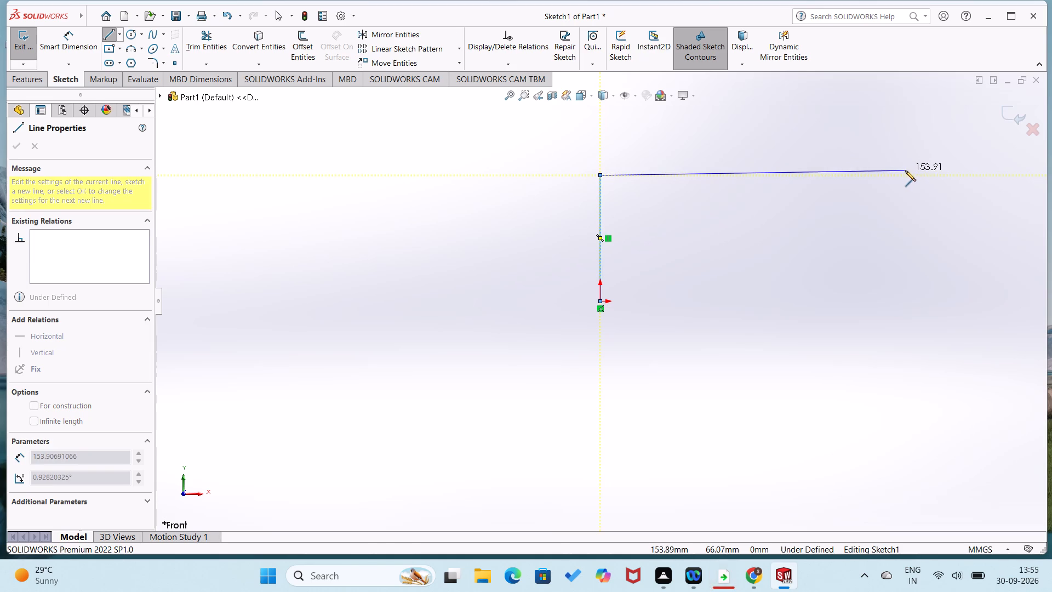
pyautogui.moveTo(906, 175); pyautogui.dragTo(912, 199)
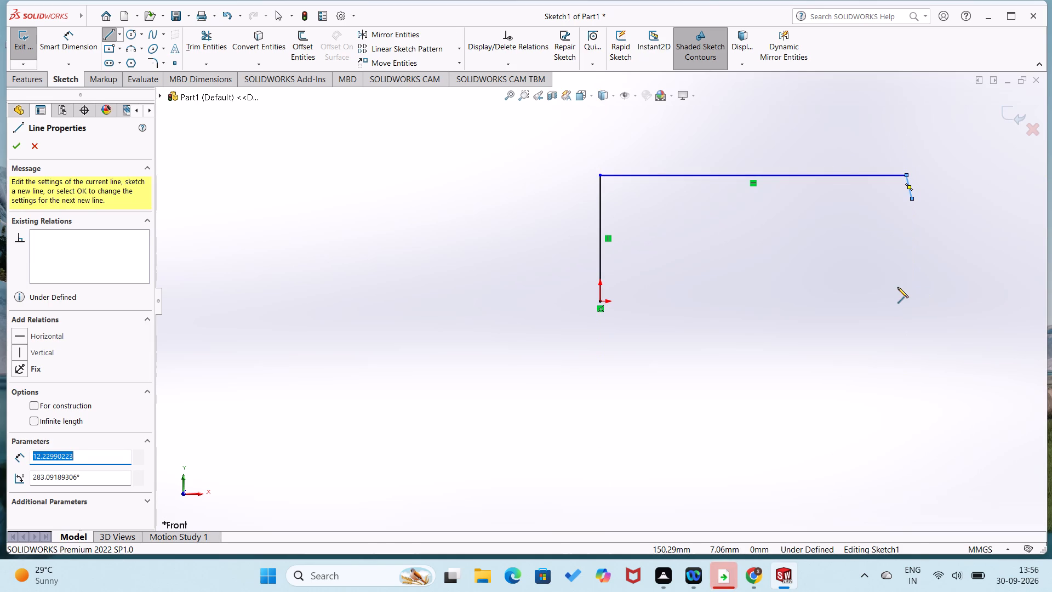
pyautogui.hotkey('ctrl', 'z')
pyautogui.moveTo(897, 284); pyautogui.dragTo(748, 346, button='right')
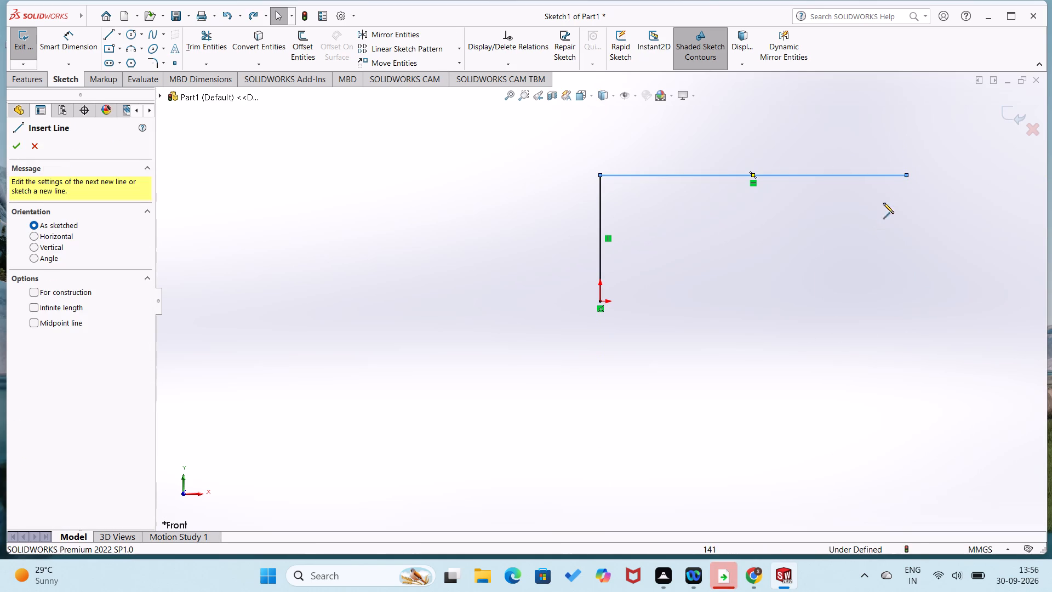
pyautogui.click(907, 177)
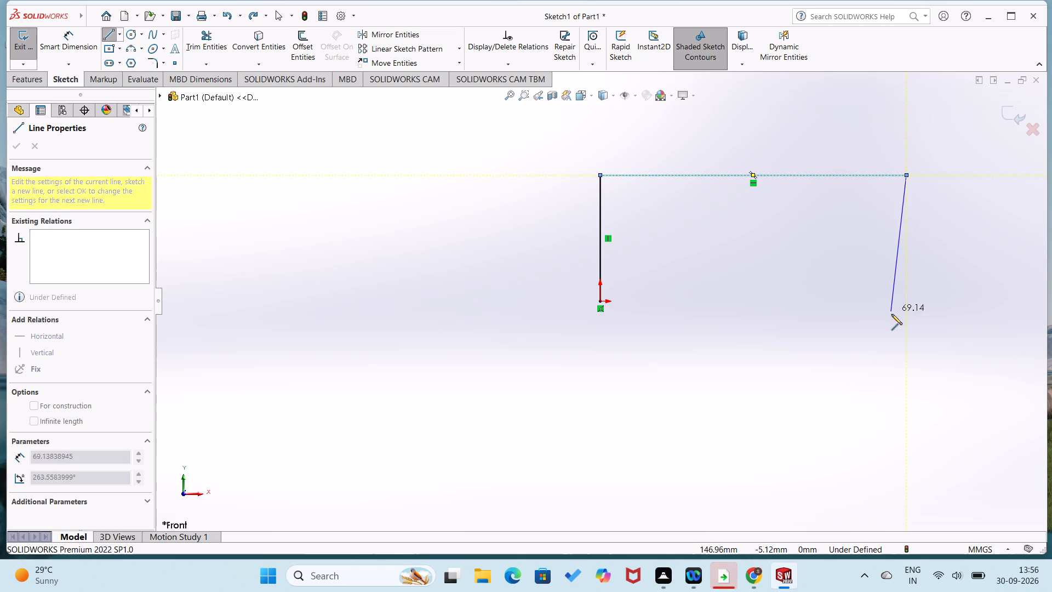
pyautogui.click(909, 303)
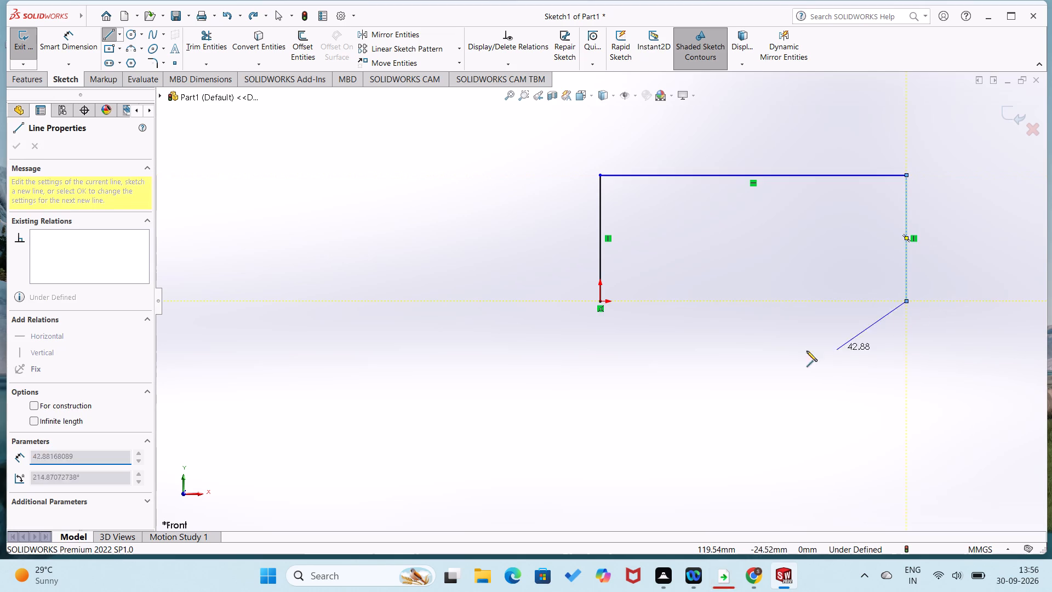
pyautogui.click(602, 301)
# Dimension the rectangle's bottom line and set its length to 160 mm.
pyautogui.moveTo(512, 365); pyautogui.dragTo(472, 232, button='right')
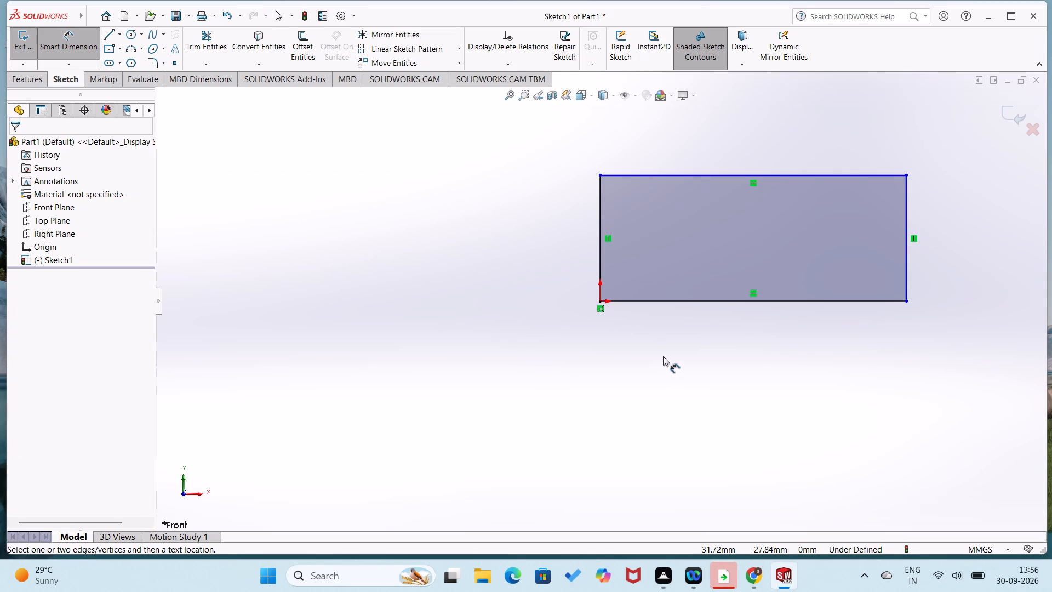
pyautogui.click(688, 302)
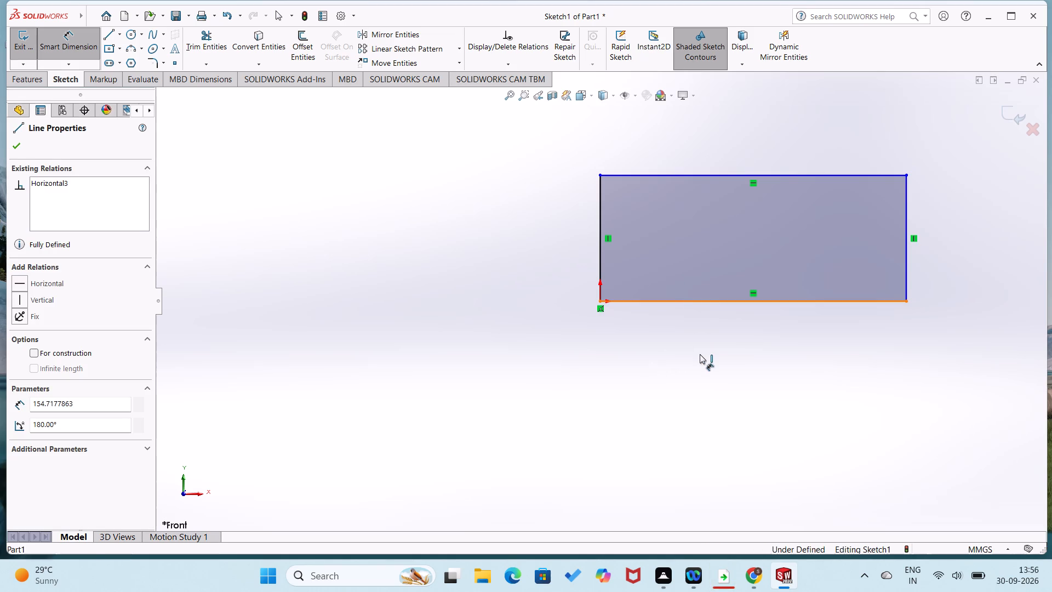
pyautogui.click(700, 348)
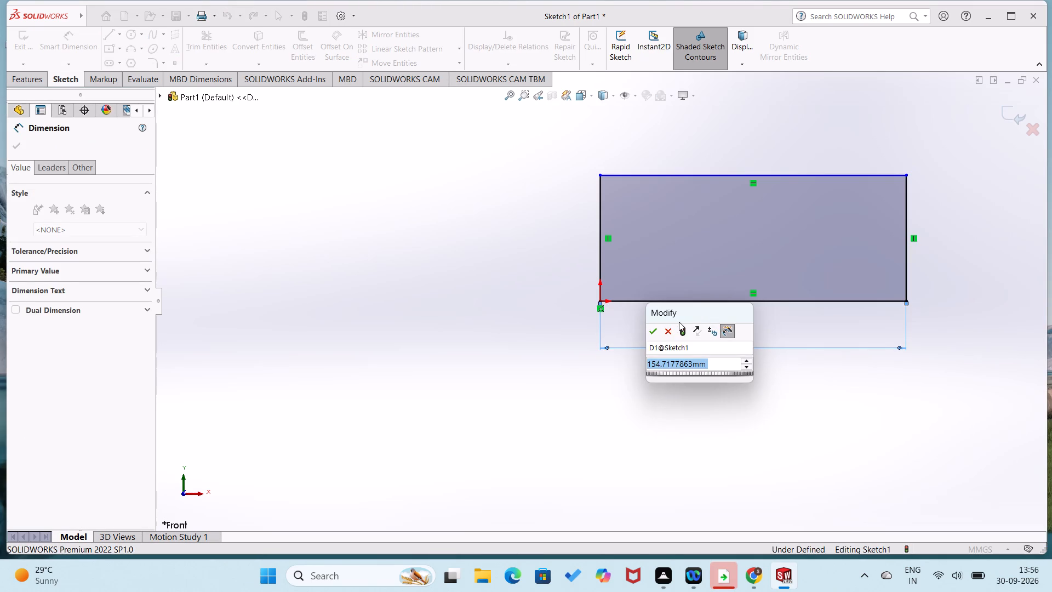
pyautogui.write('16')
pyautogui.press('0')
pyautogui.press('Return')
pyautogui.press('Return')
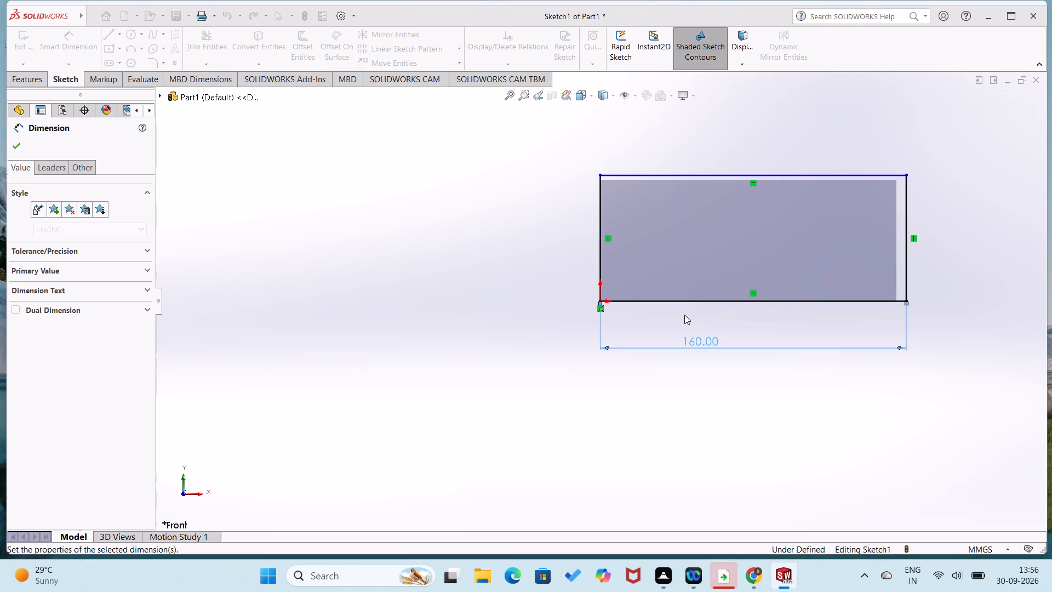
pyautogui.click(590, 388)
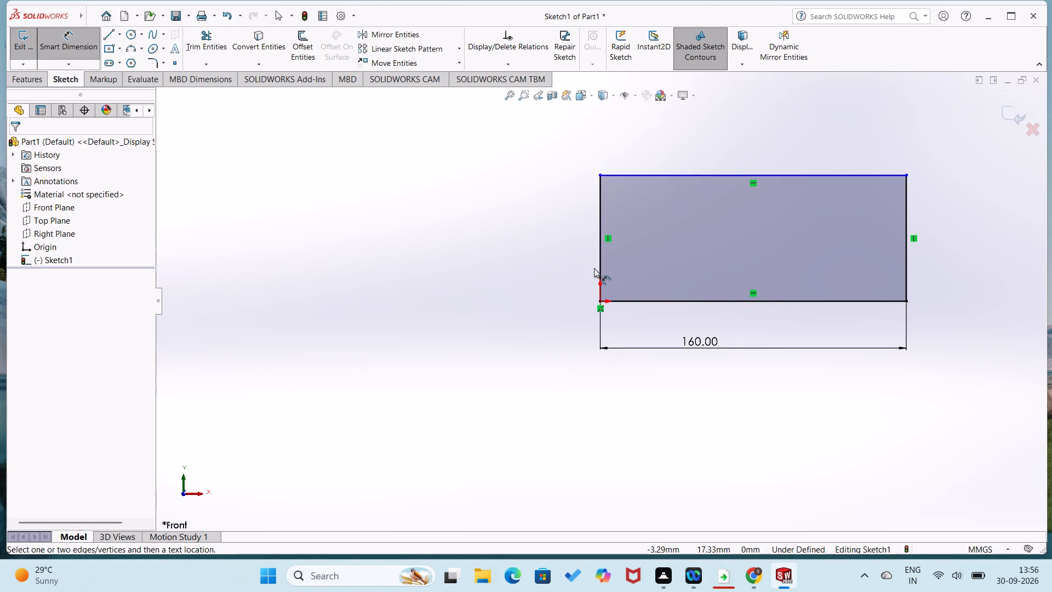
# Dimension the rectangle's left vertical line and set its length to 180 mm.
pyautogui.click(601, 265)
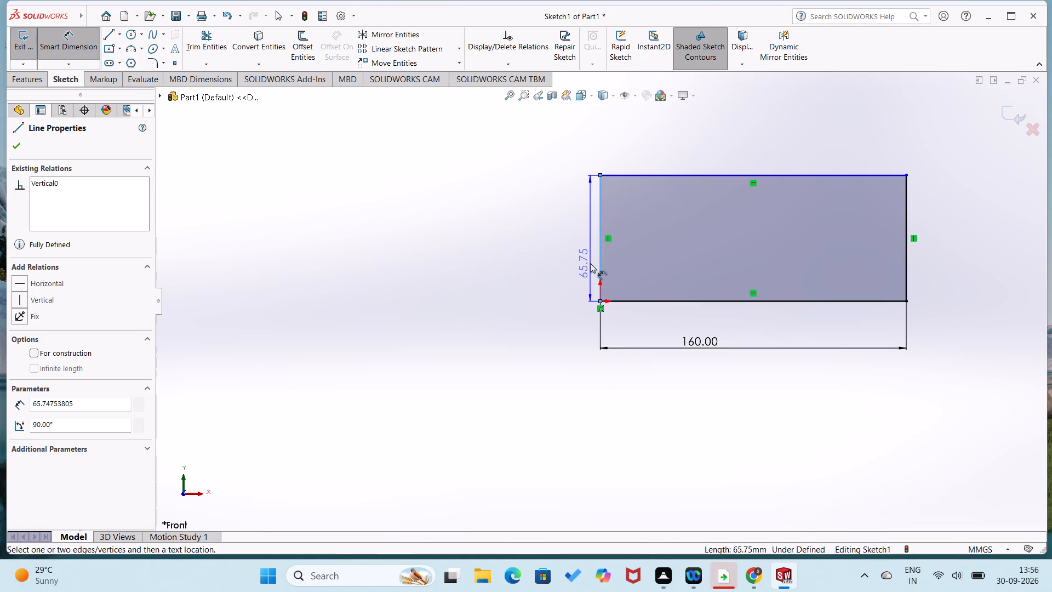
pyautogui.click(590, 263)
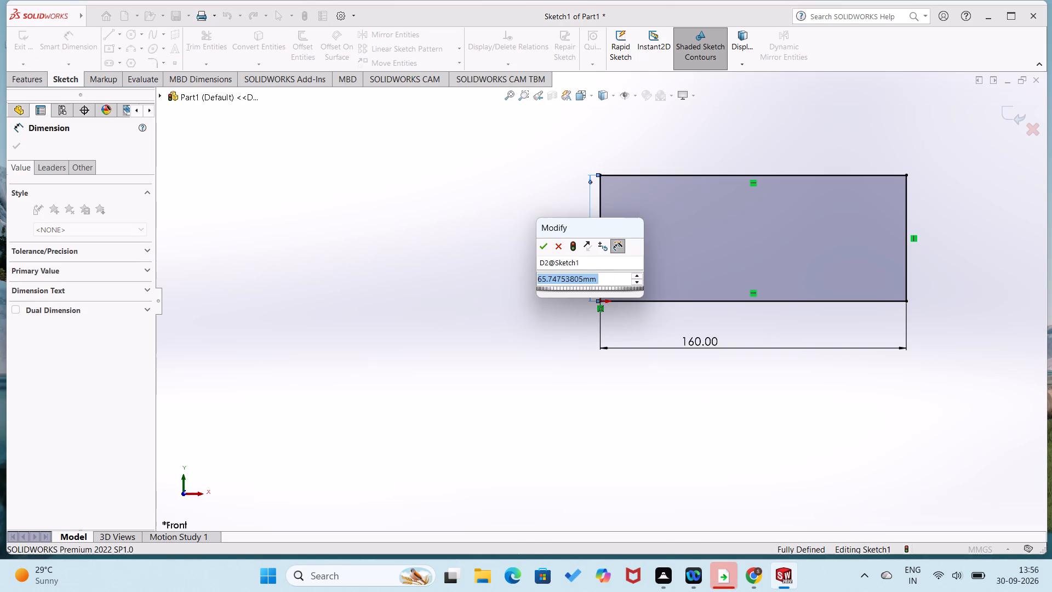
pyautogui.write('180')
pyautogui.press('Return')
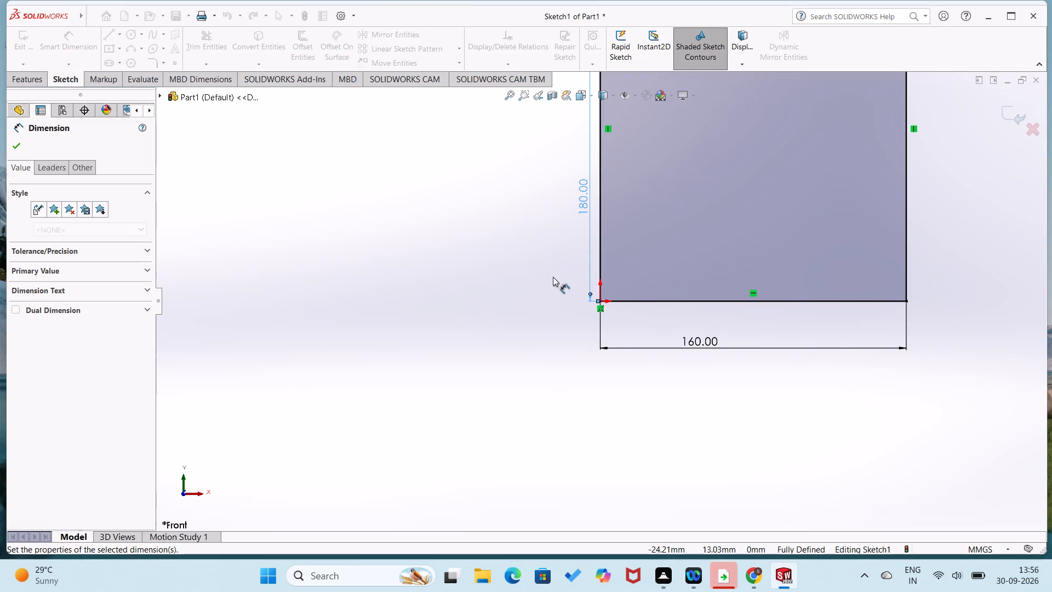
pyautogui.click(552, 277)
# Extrude the rectangular sketch as a boss from the sketch plane with a blind depth of 30 mm.
pyautogui.scroll(2, 569, 269)
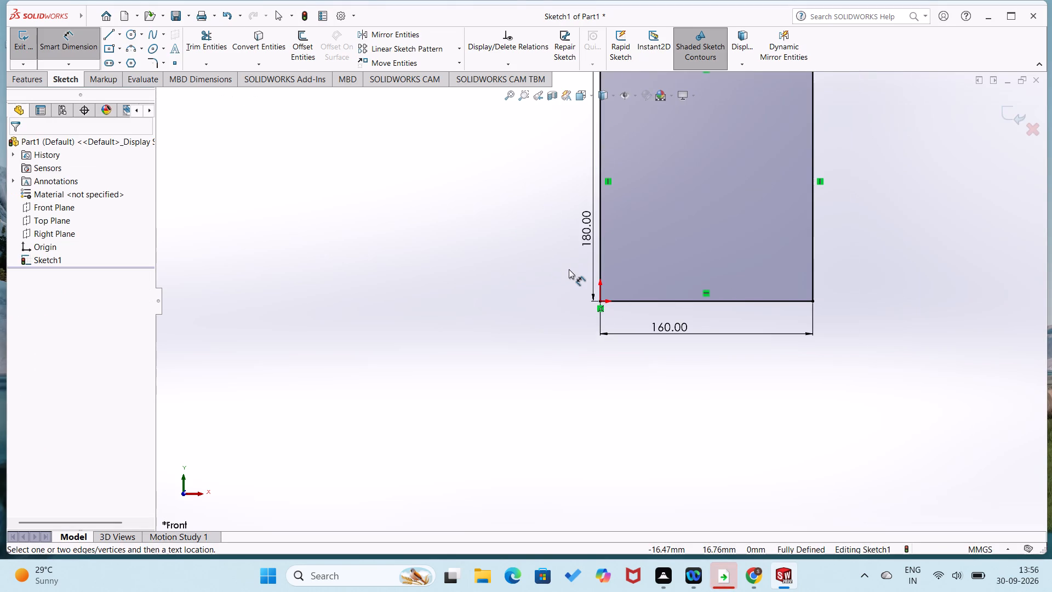
pyautogui.scroll(3, 569, 269)
pyautogui.scroll(-2, 578, 259)
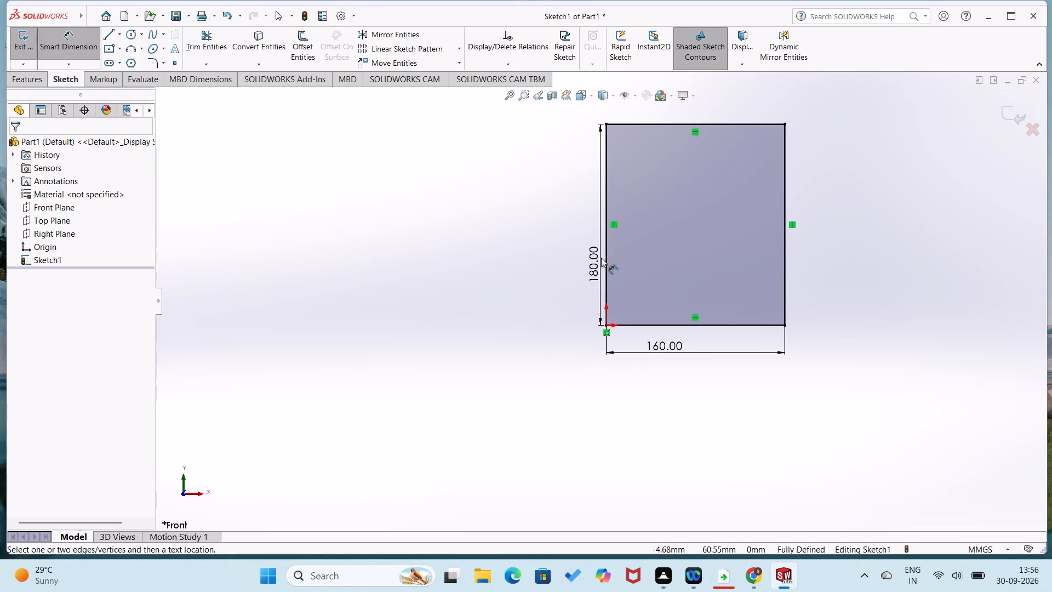
pyautogui.scroll(2, 752, 211)
pyautogui.scroll(-3, 752, 211)
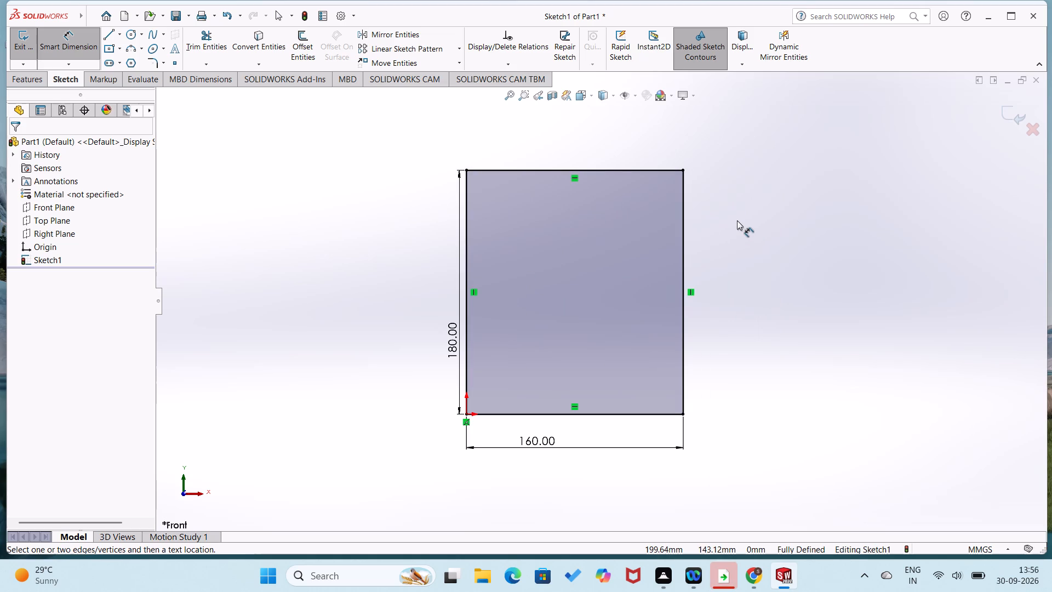
pyautogui.click(737, 220)
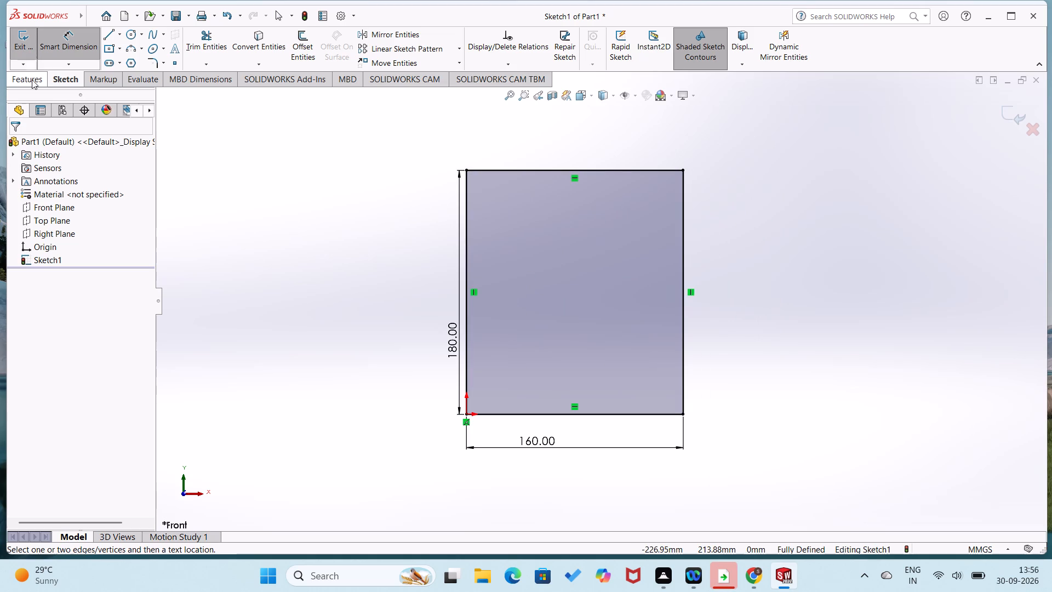
pyautogui.click(33, 81)
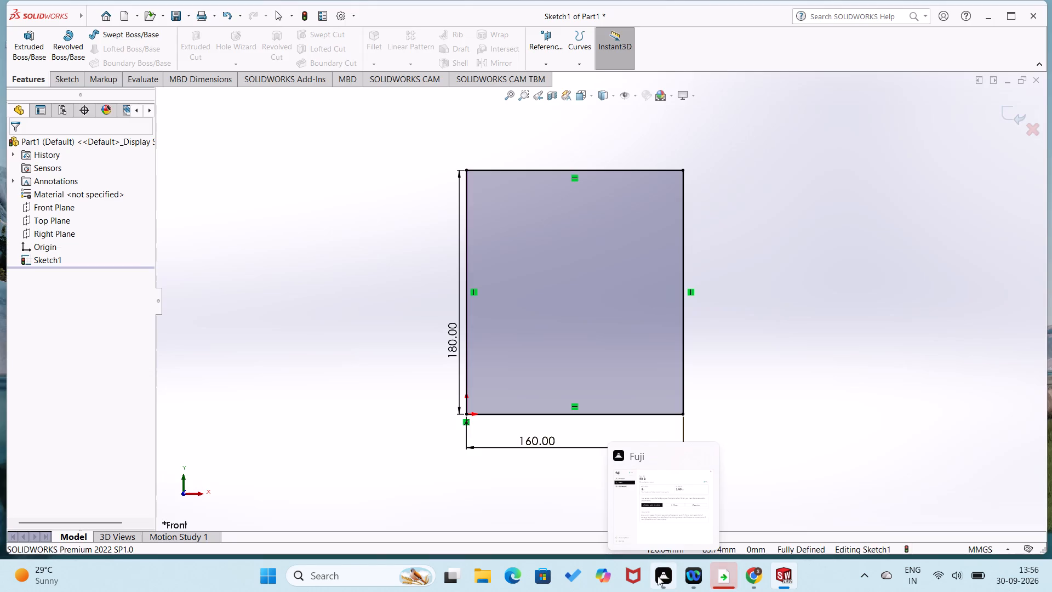
pyautogui.click(37, 77)
pyautogui.click(37, 77)
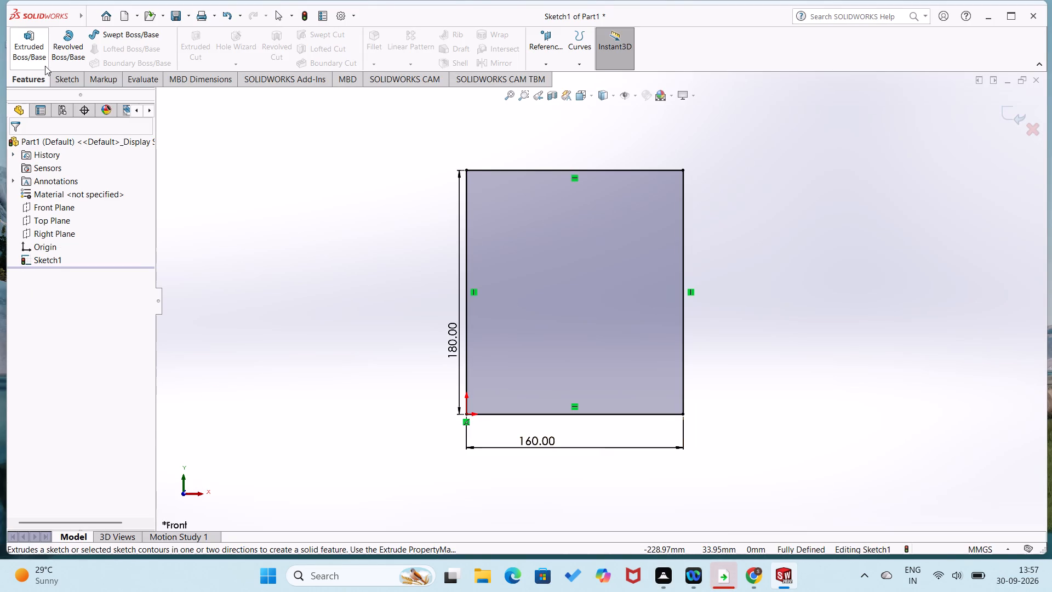
pyautogui.click(45, 53)
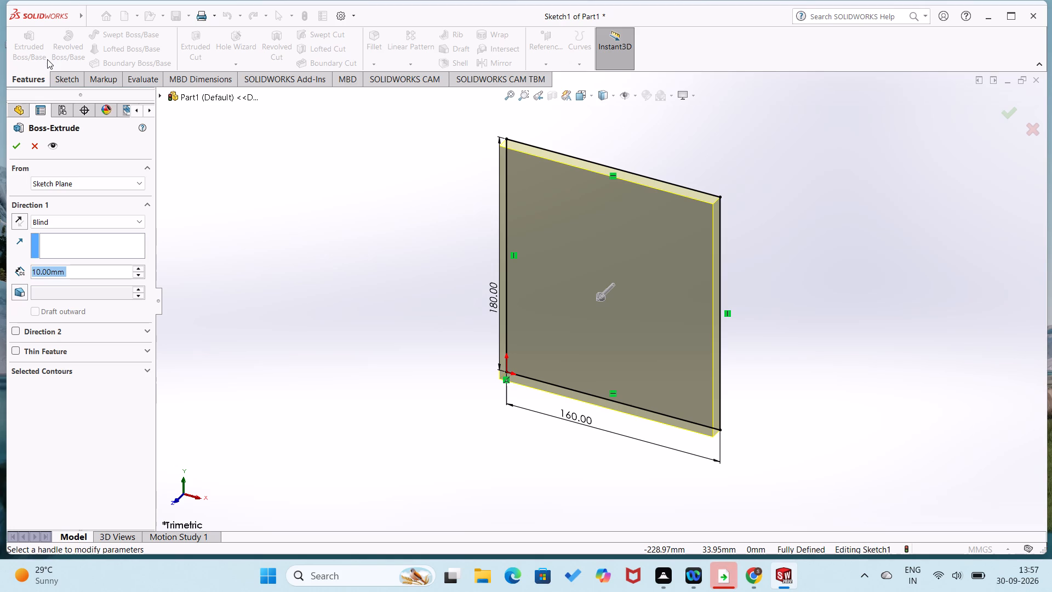
pyautogui.doubleClick(141, 271)
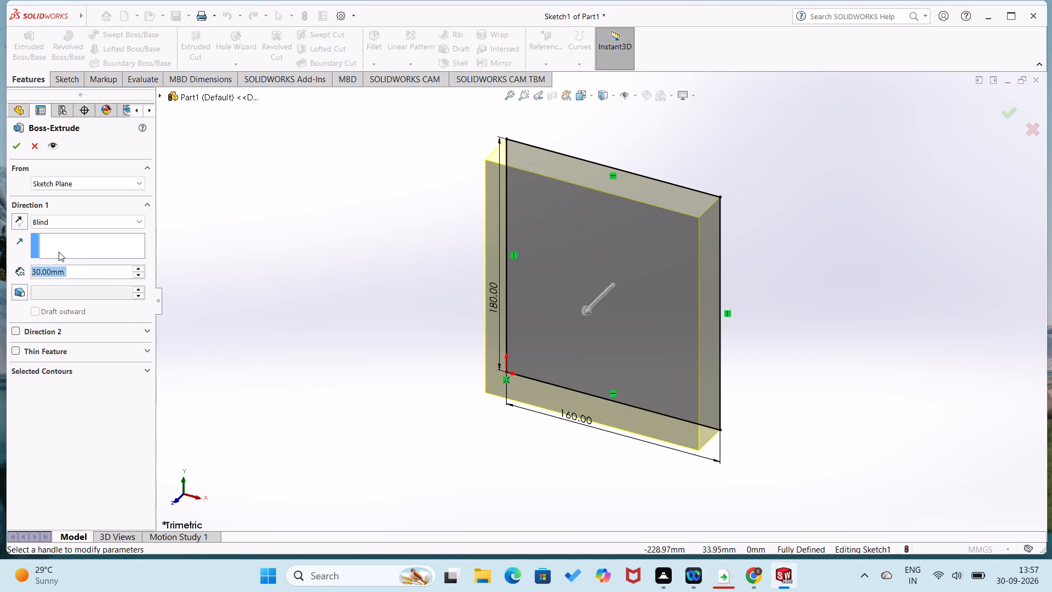
pyautogui.click(18, 149)
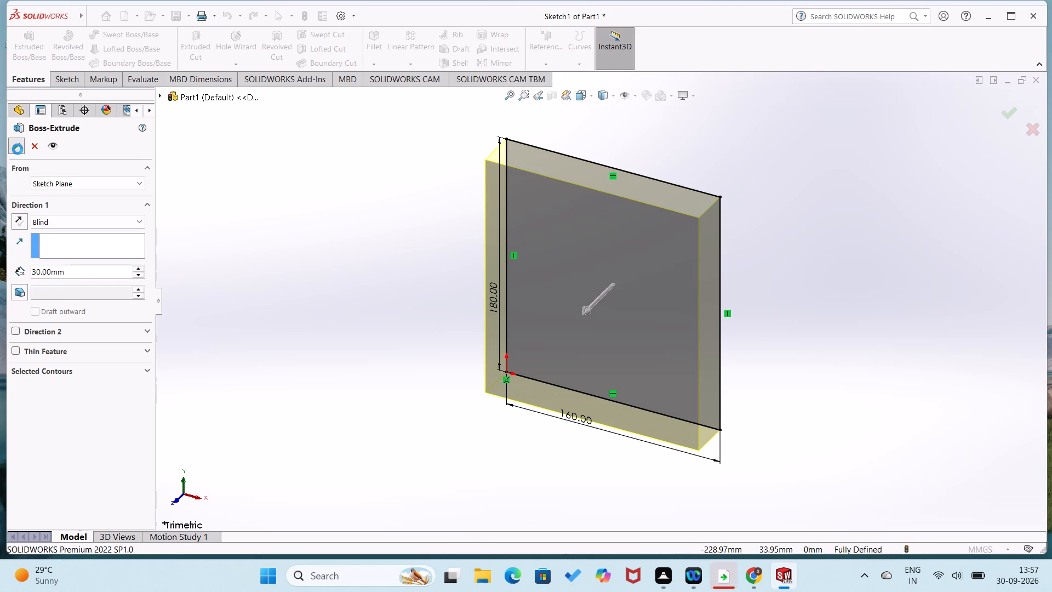
pyautogui.click(258, 267)
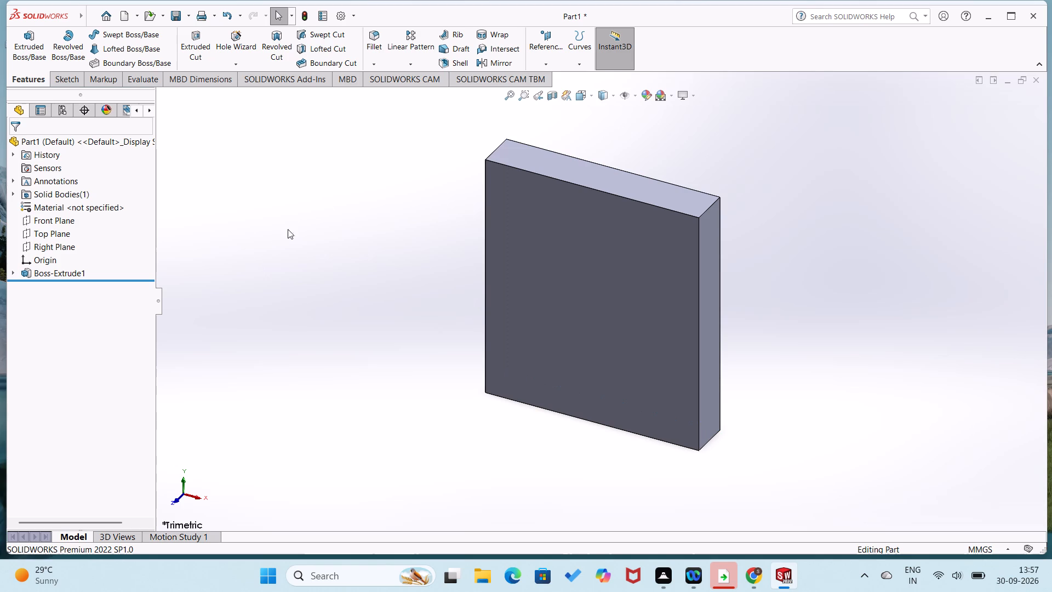
# Fillet the thickness edge at the block's upper-left corner, above the origin, with a symmetric 30 mm radius.
pyautogui.click(371, 59)
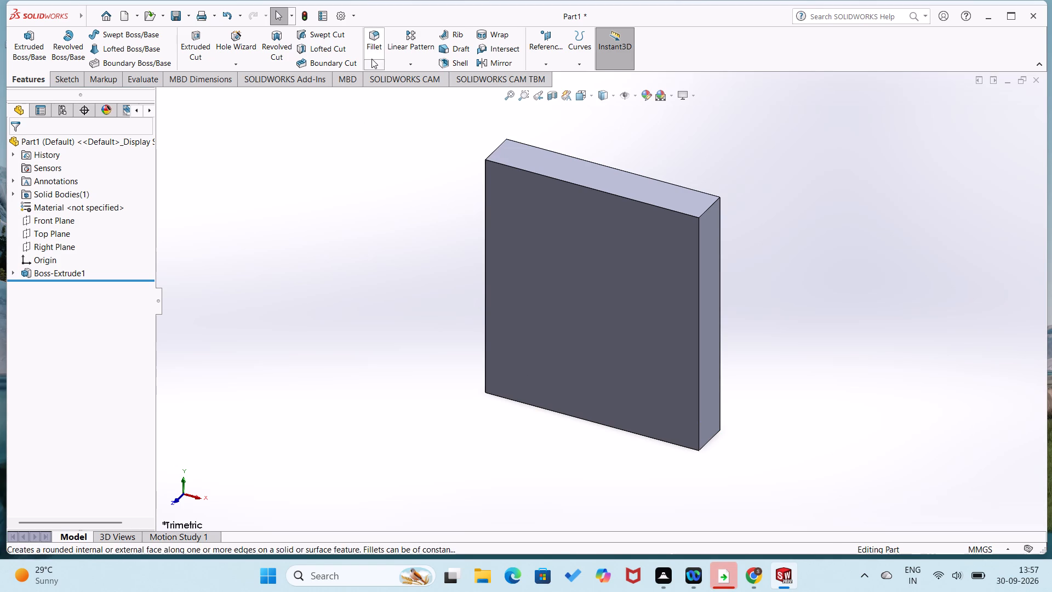
pyautogui.click(375, 61)
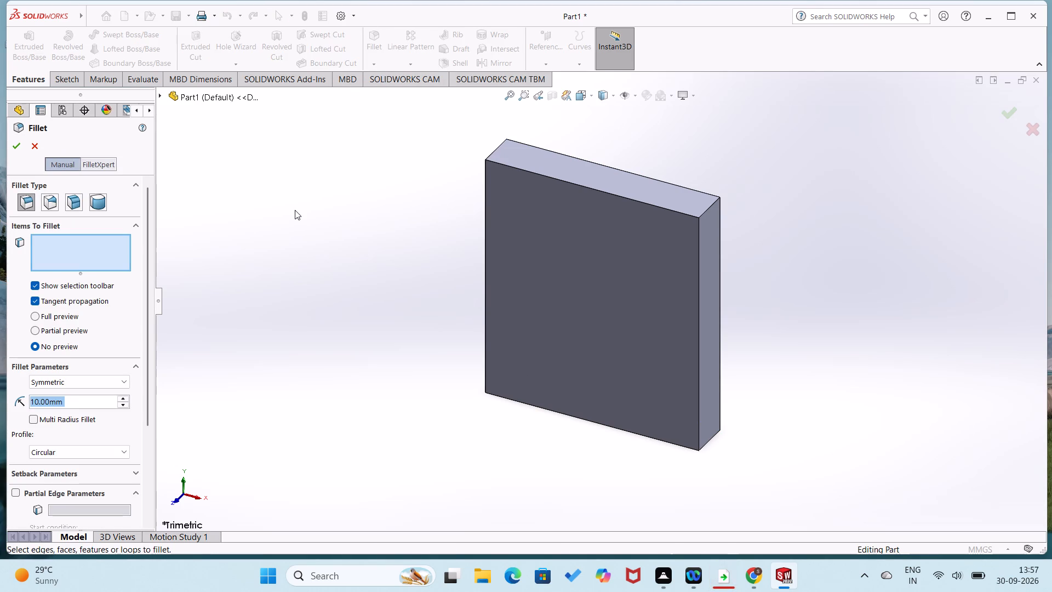
pyautogui.moveTo(306, 219); pyautogui.dragTo(380, 277, button='middle')
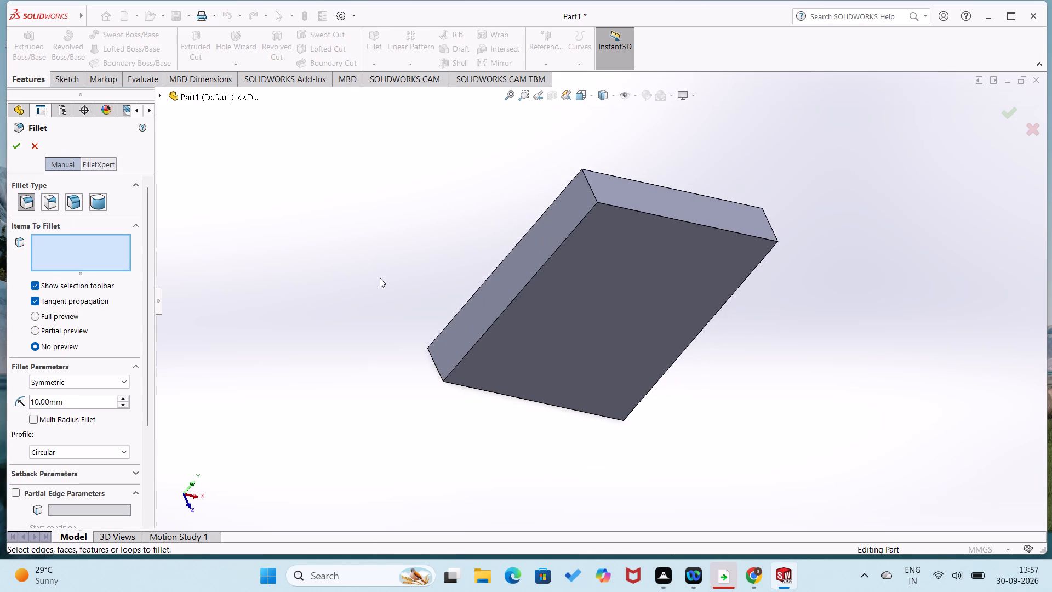
pyautogui.scroll(-2, 622, 227)
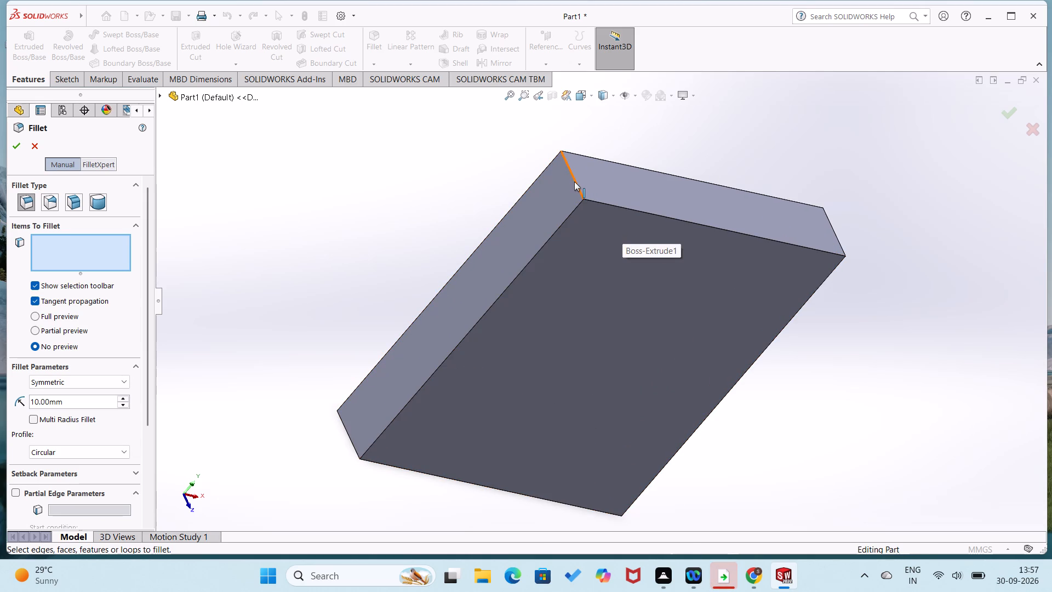
pyautogui.click(575, 181)
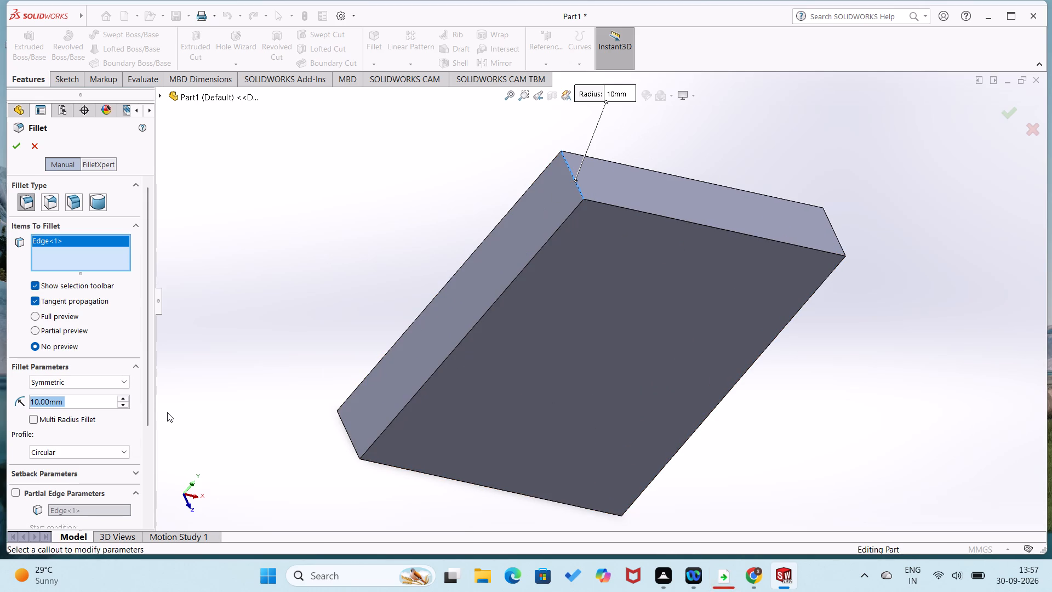
pyautogui.doubleClick(125, 399)
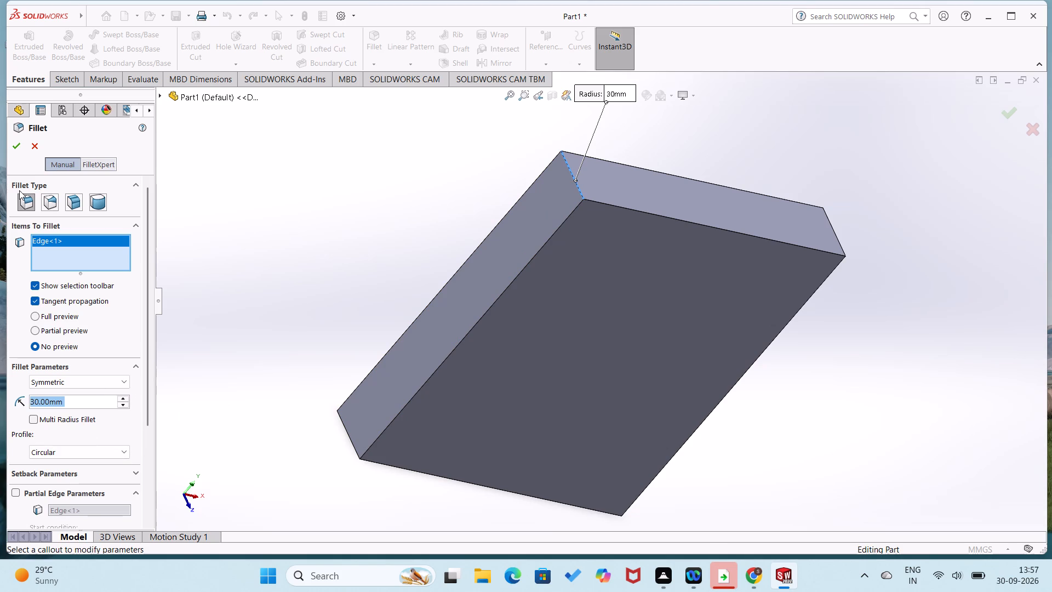
pyautogui.click(15, 149)
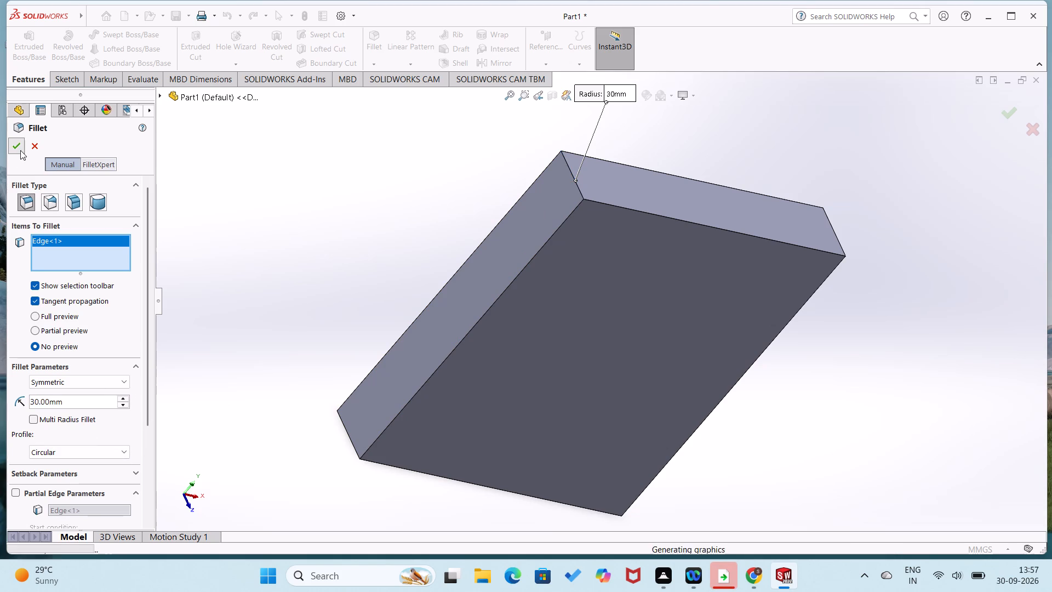
# Fillet the block's three remaining sharp corner edges together with a 30 mm radius.
pyautogui.moveTo(296, 352); pyautogui.dragTo(413, 293, button='middle')
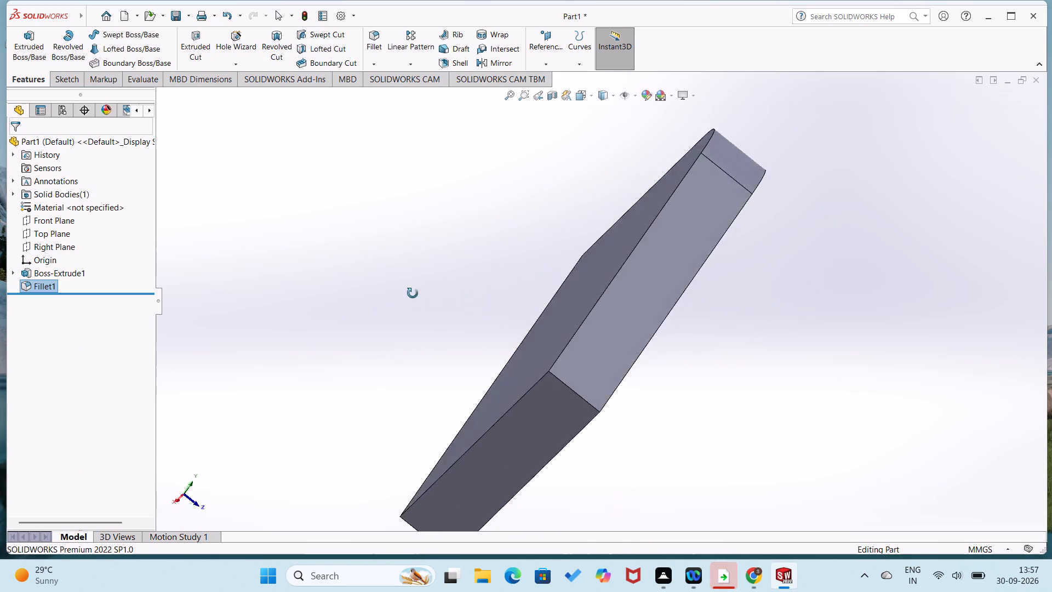
pyautogui.moveTo(413, 293); pyautogui.dragTo(421, 257, button='middle')
pyautogui.click(379, 69)
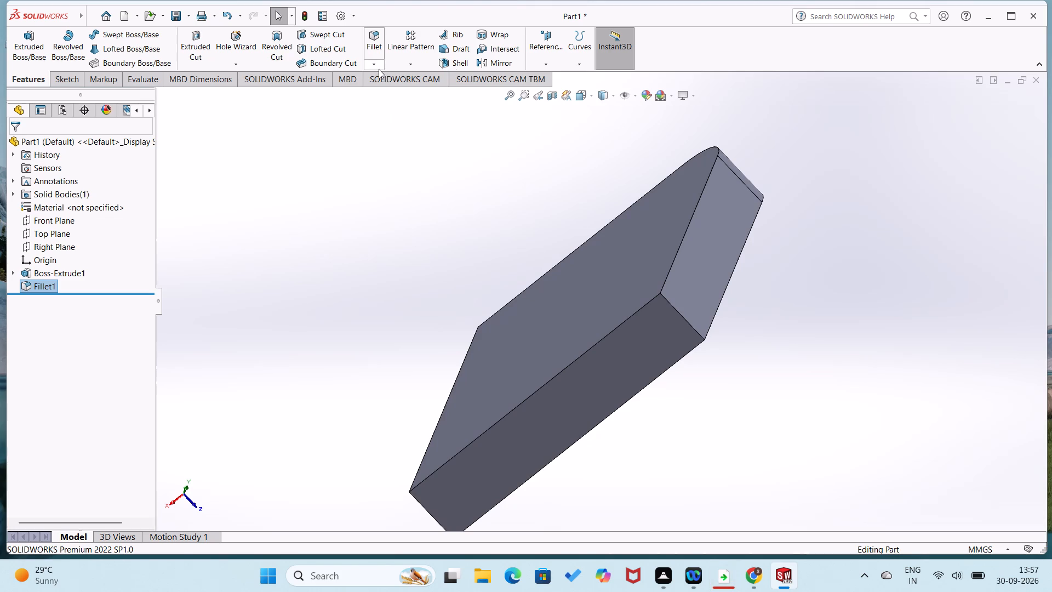
pyautogui.click(378, 72)
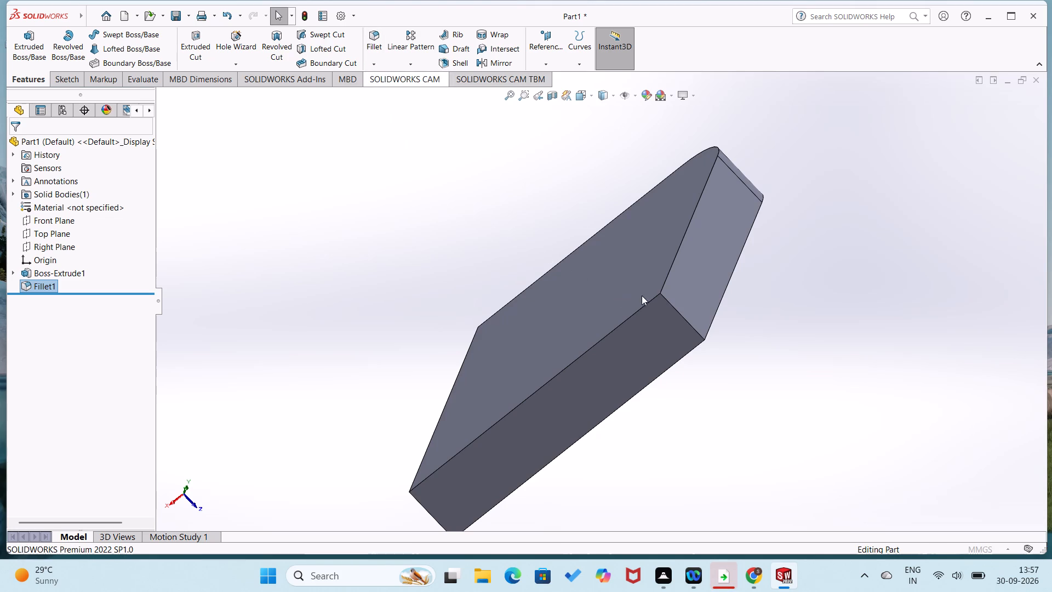
pyautogui.click(672, 306)
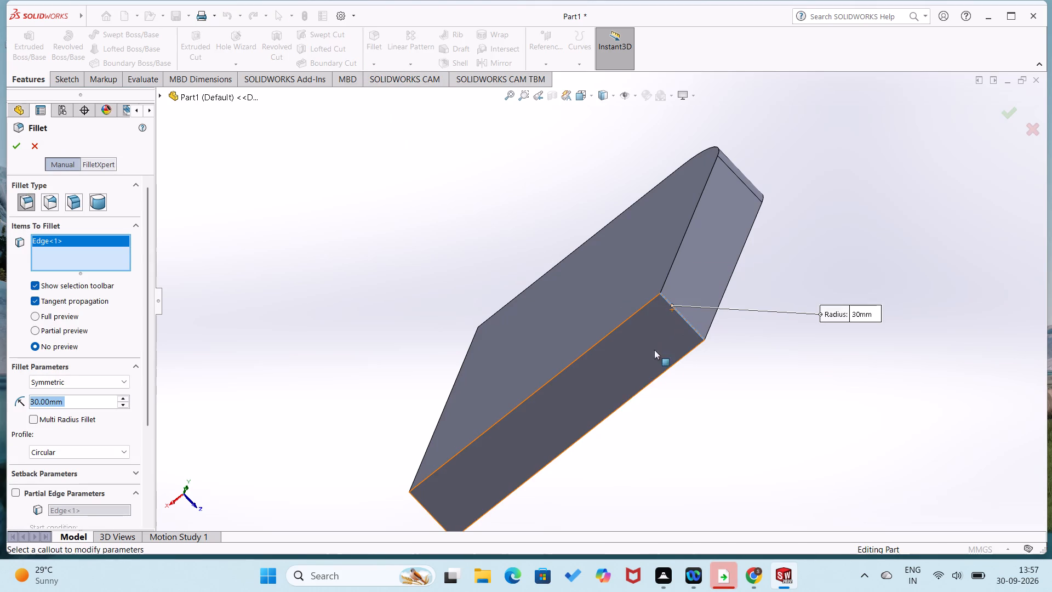
pyautogui.moveTo(530, 441); pyautogui.dragTo(612, 323, button='middle')
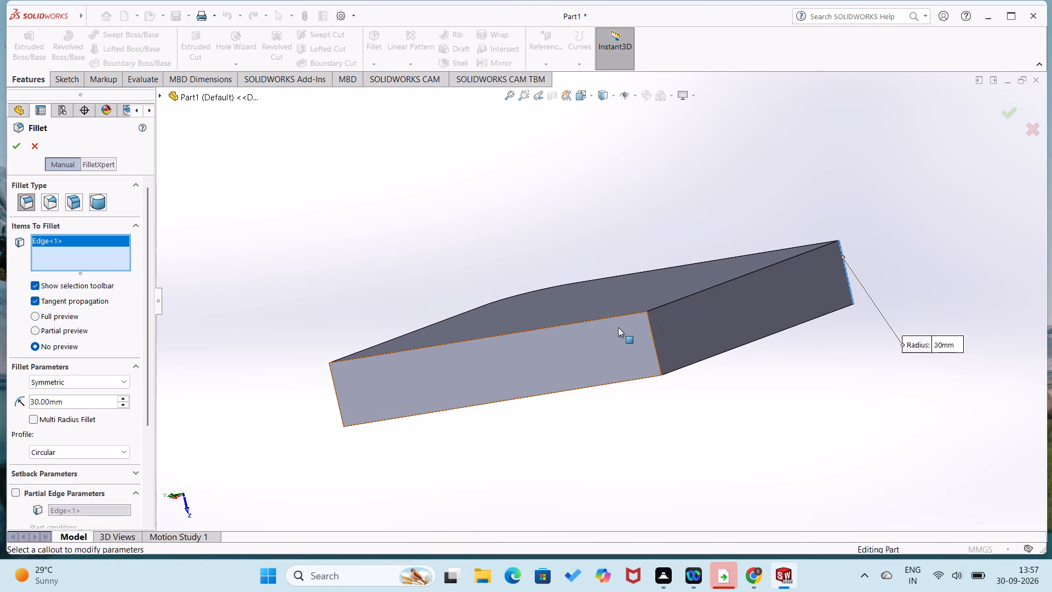
pyautogui.click(653, 341)
pyautogui.moveTo(482, 457); pyautogui.dragTo(524, 445, button='middle')
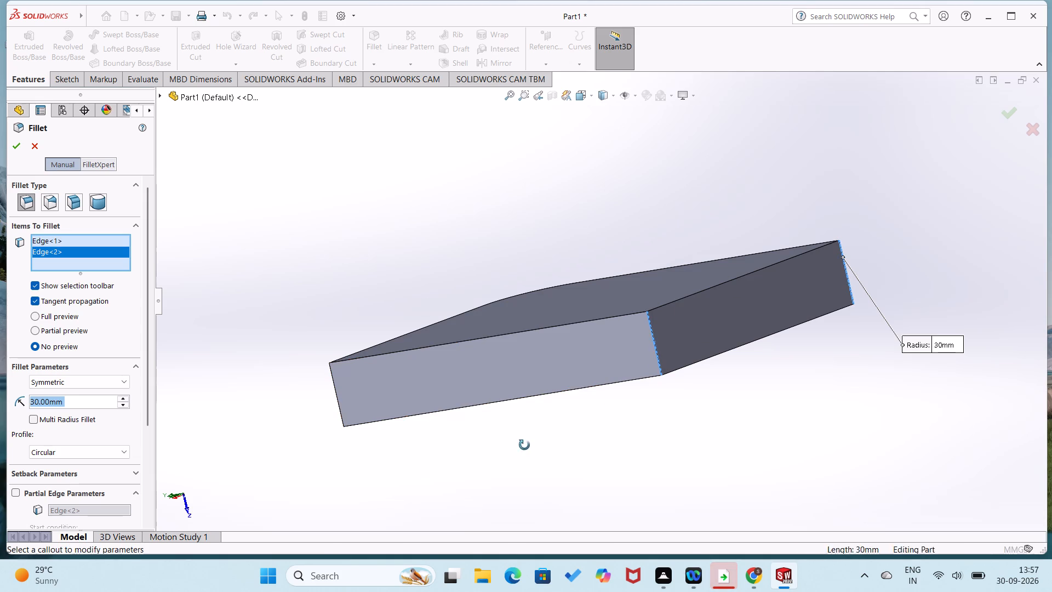
pyautogui.moveTo(524, 445); pyautogui.dragTo(601, 423, button='middle')
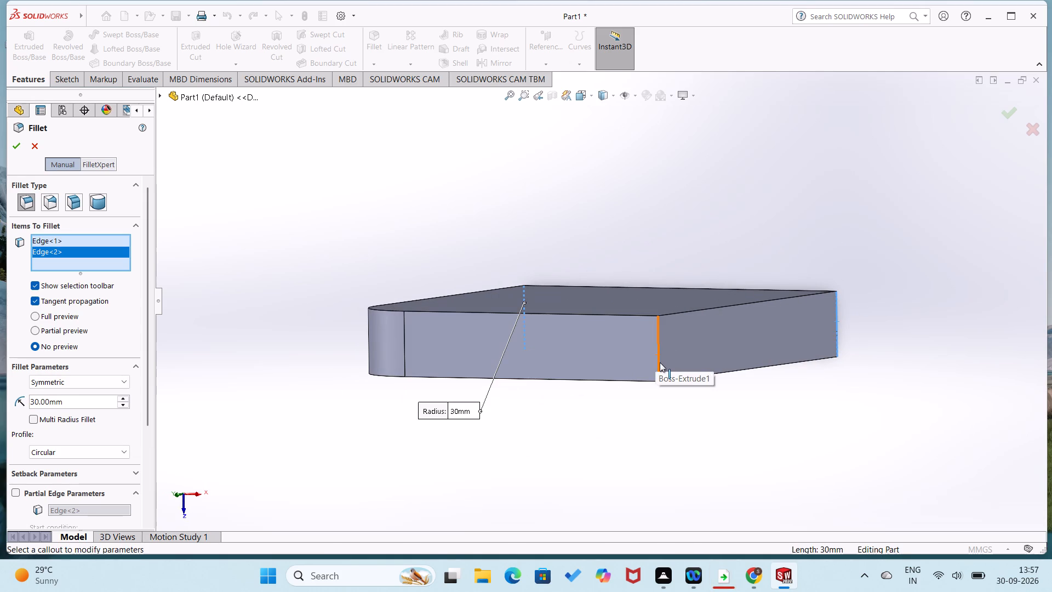
pyautogui.click(660, 362)
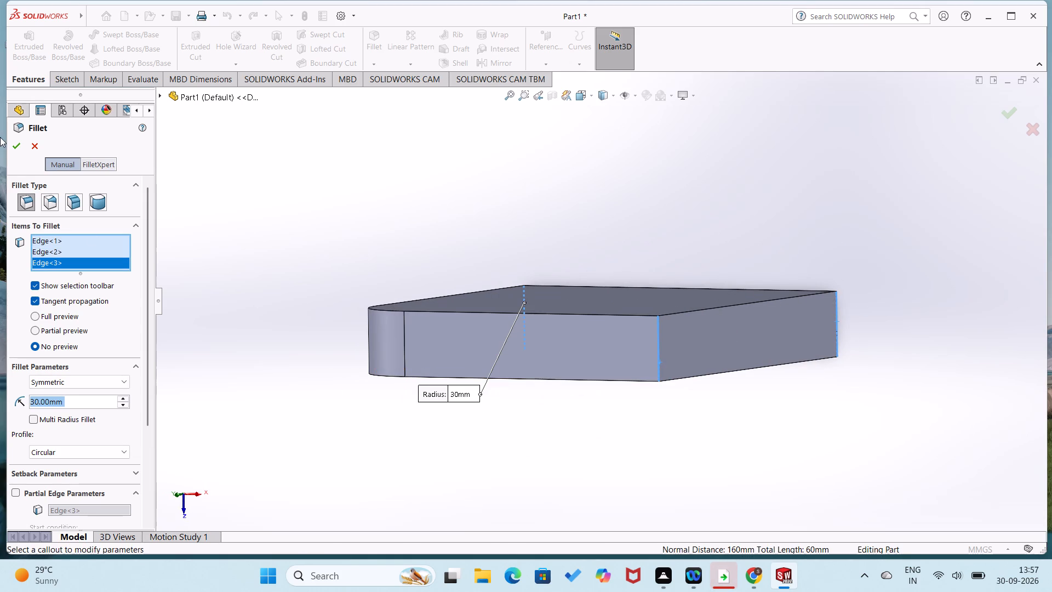
pyautogui.click(15, 143)
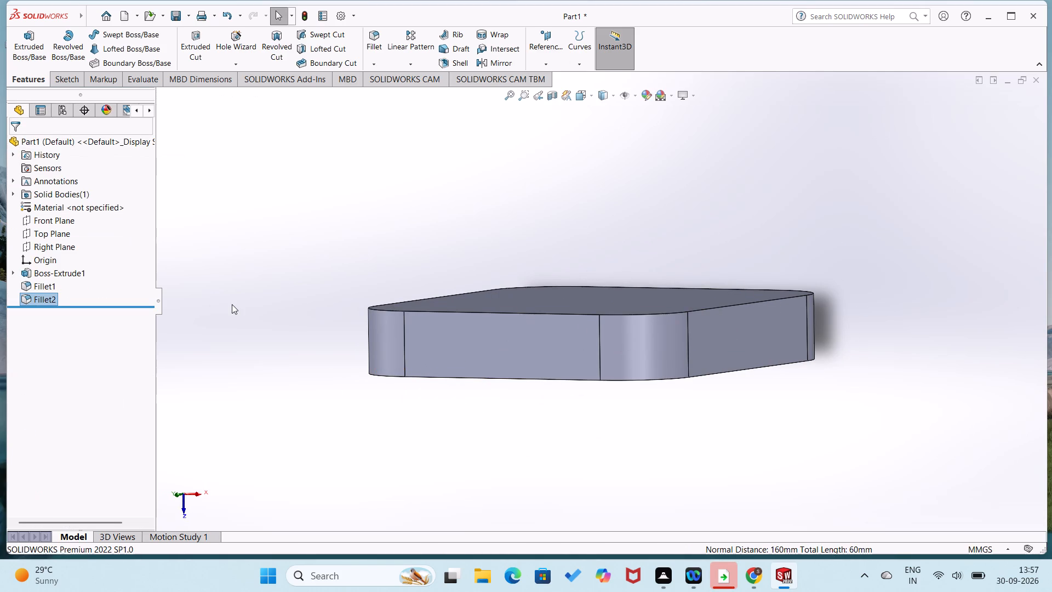
pyautogui.click(232, 304)
pyautogui.moveTo(233, 305); pyautogui.dragTo(144, 482, button='middle')
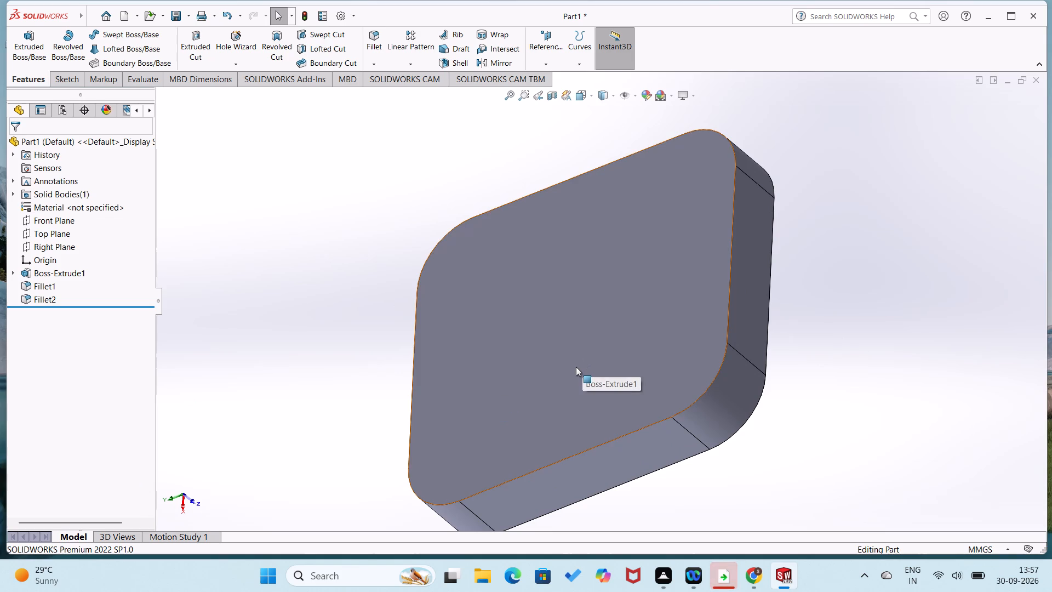
# On the block's front face, sketch four circles of about 13 to 15 mm radius, one centred on each rounded corner's centre point.
pyautogui.hotkey('ctrl', '7')
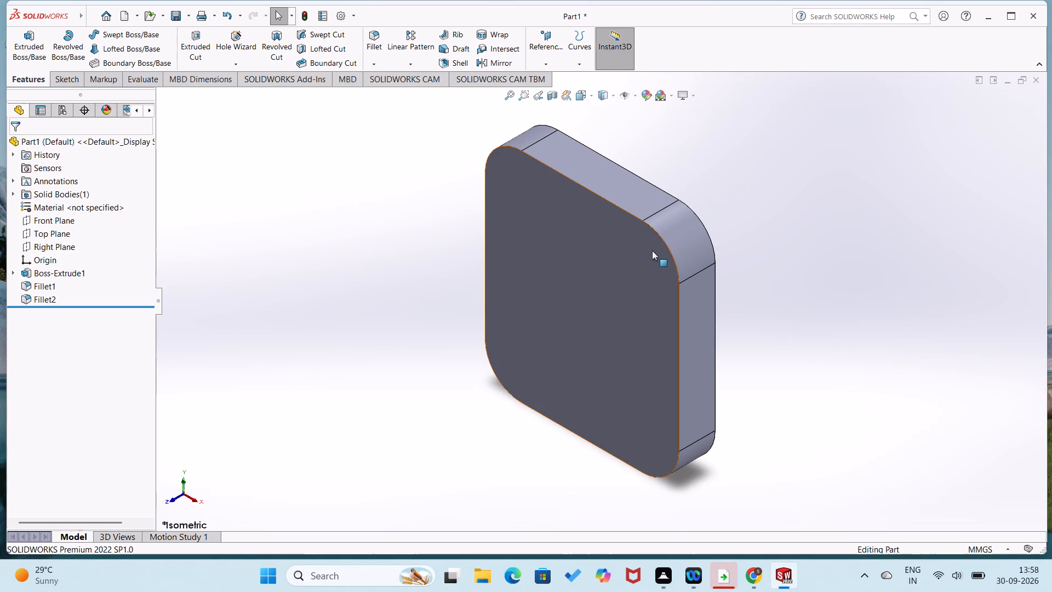
pyautogui.rightClick(615, 306)
pyautogui.click(638, 286)
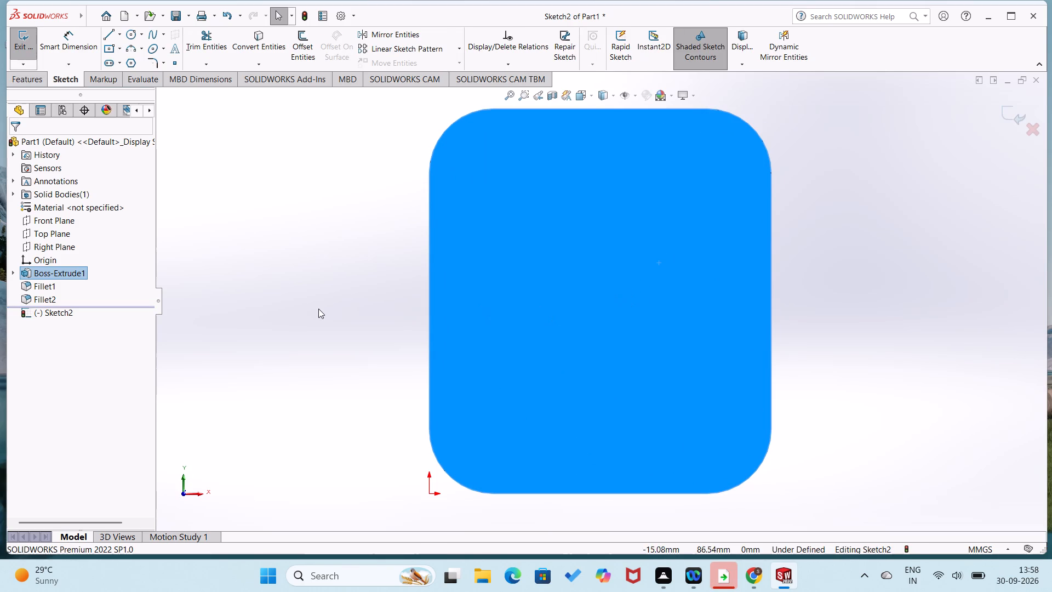
pyautogui.moveTo(296, 347); pyautogui.dragTo(385, 255, button='right')
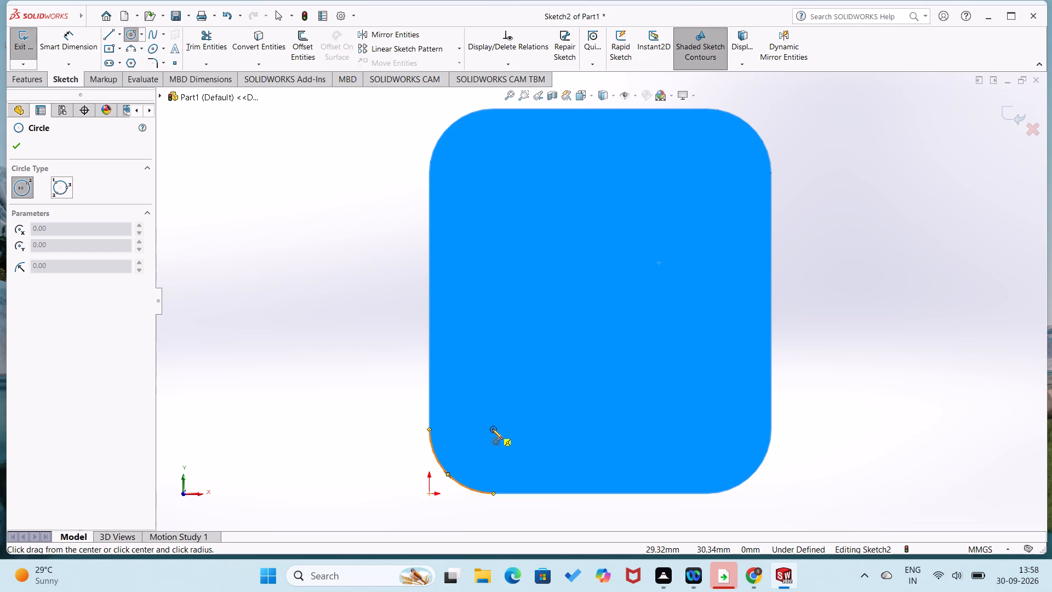
pyautogui.click(494, 429)
pyautogui.click(495, 458)
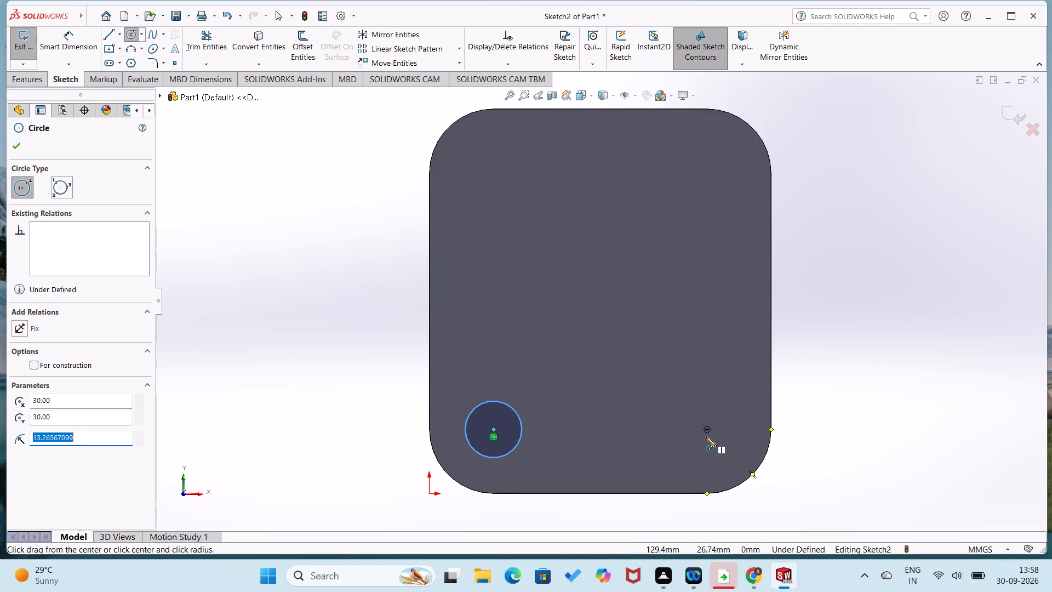
pyautogui.click(708, 429)
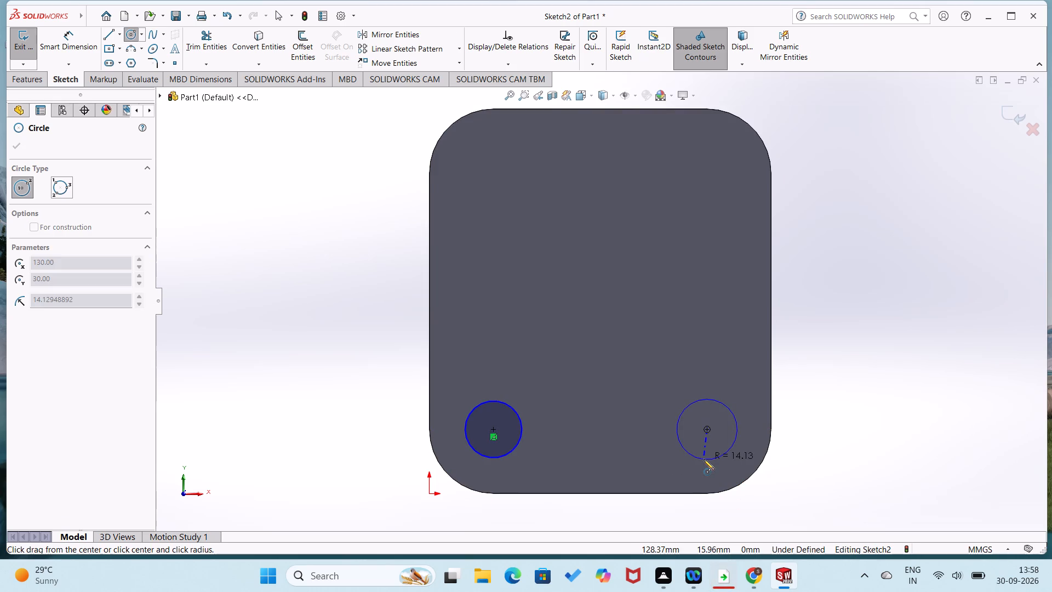
pyautogui.click(704, 459)
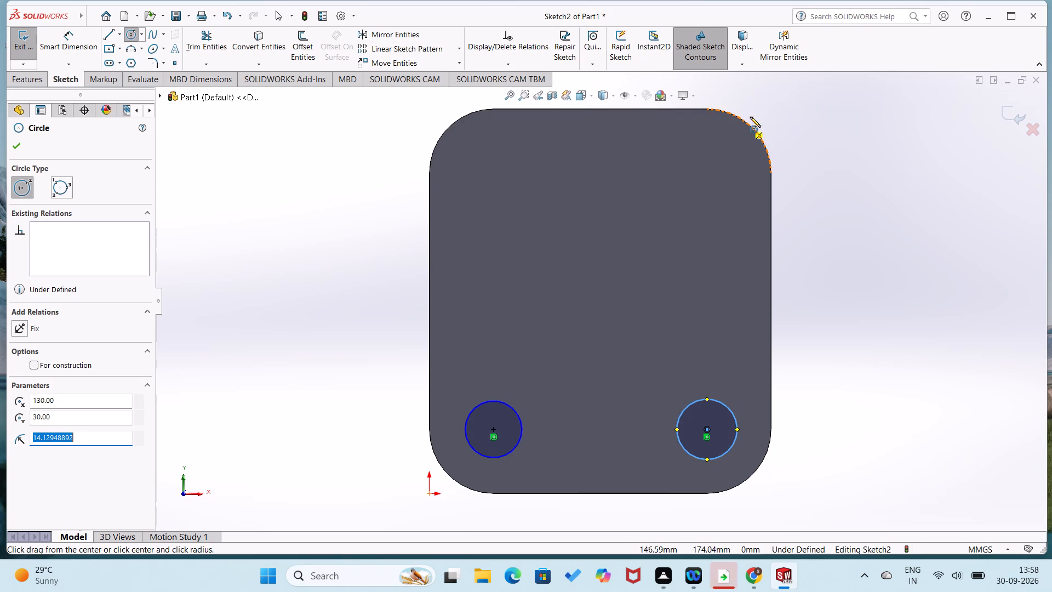
pyautogui.click(707, 174)
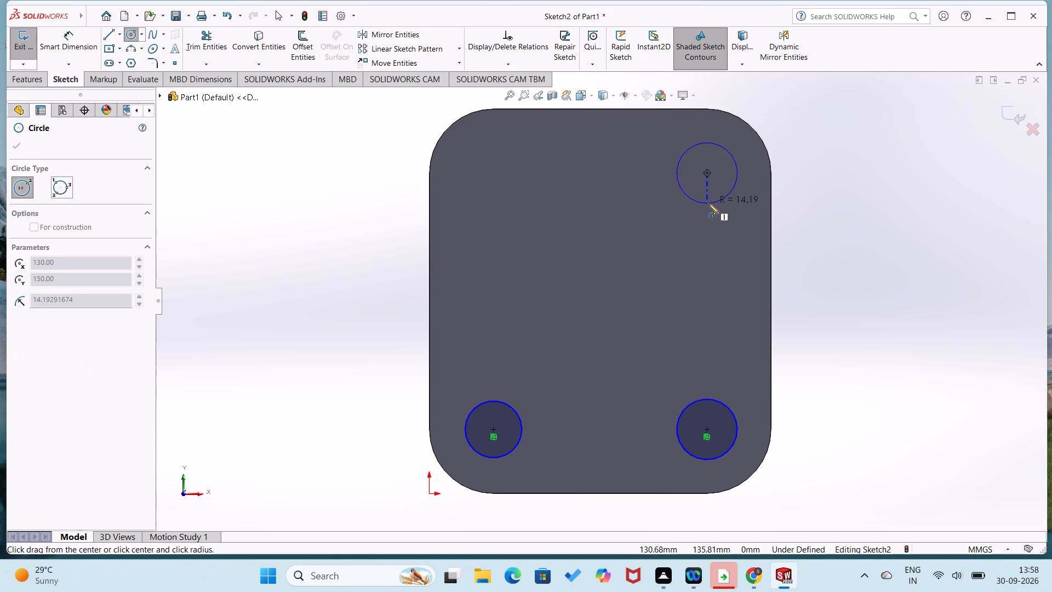
pyautogui.click(708, 203)
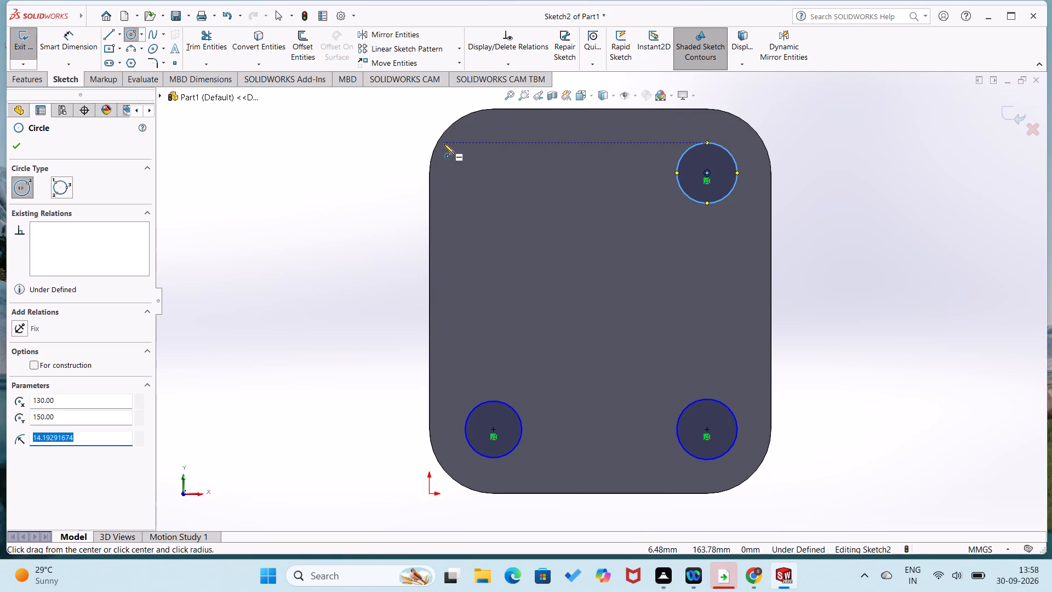
pyautogui.click(494, 173)
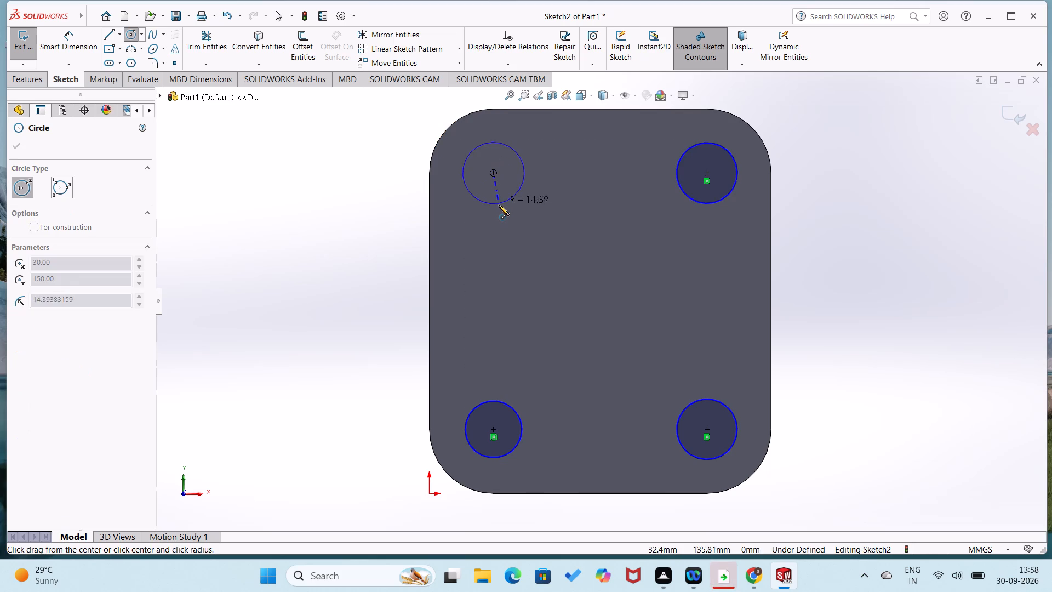
pyautogui.click(499, 205)
# Start the Smart Dimension command in the sketch with the four corner circles.
pyautogui.moveTo(366, 315); pyautogui.dragTo(408, 3, button='right')
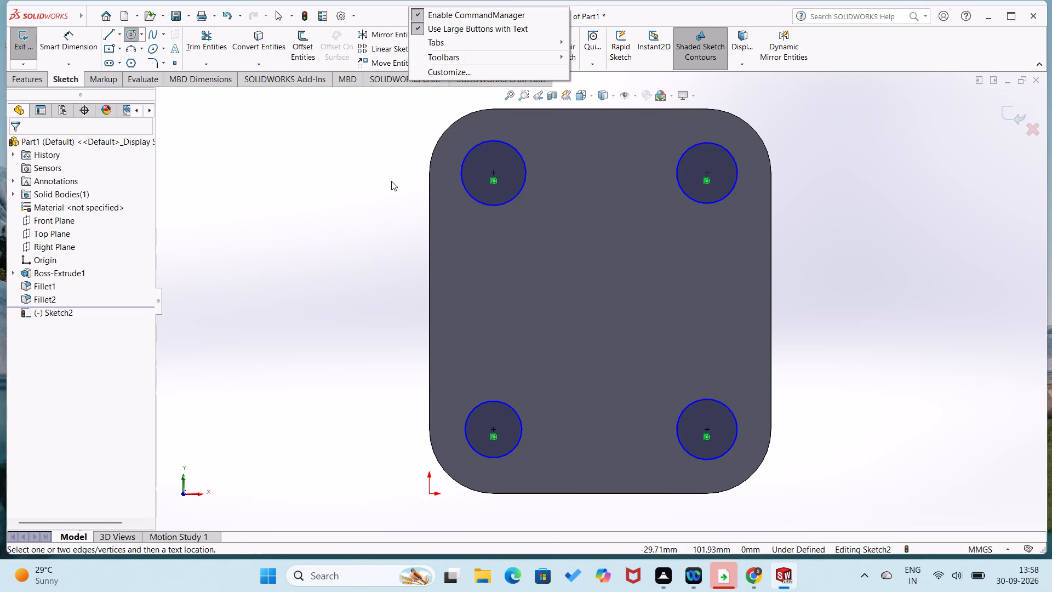
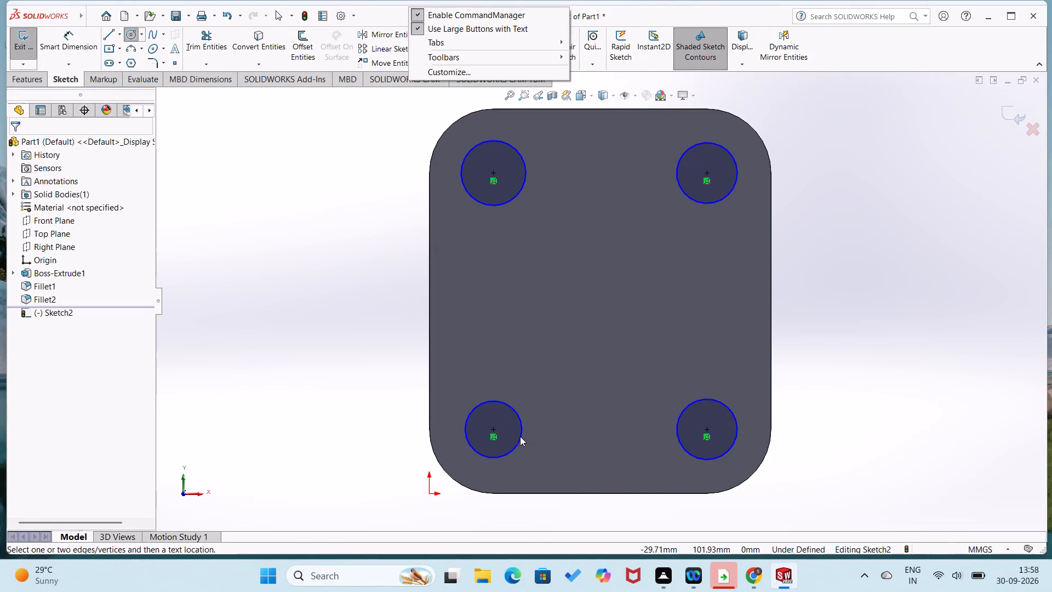
# Dimension the lower-left corner circle with a 30 mm diameter.
pyautogui.moveTo(335, 470); pyautogui.dragTo(431, 296, button='right')
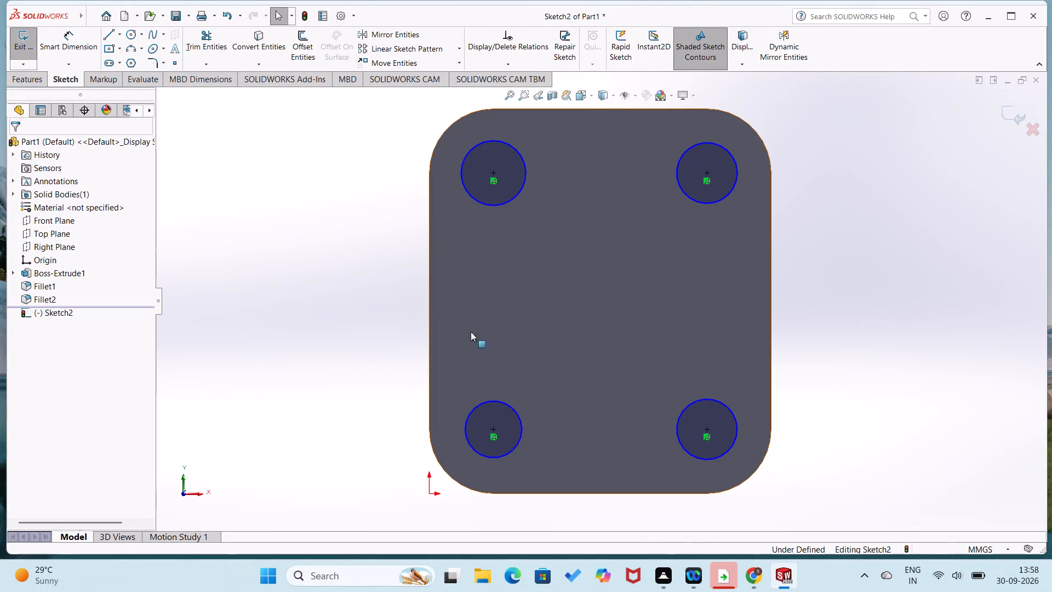
pyautogui.moveTo(368, 417); pyautogui.dragTo(365, 284, button='right')
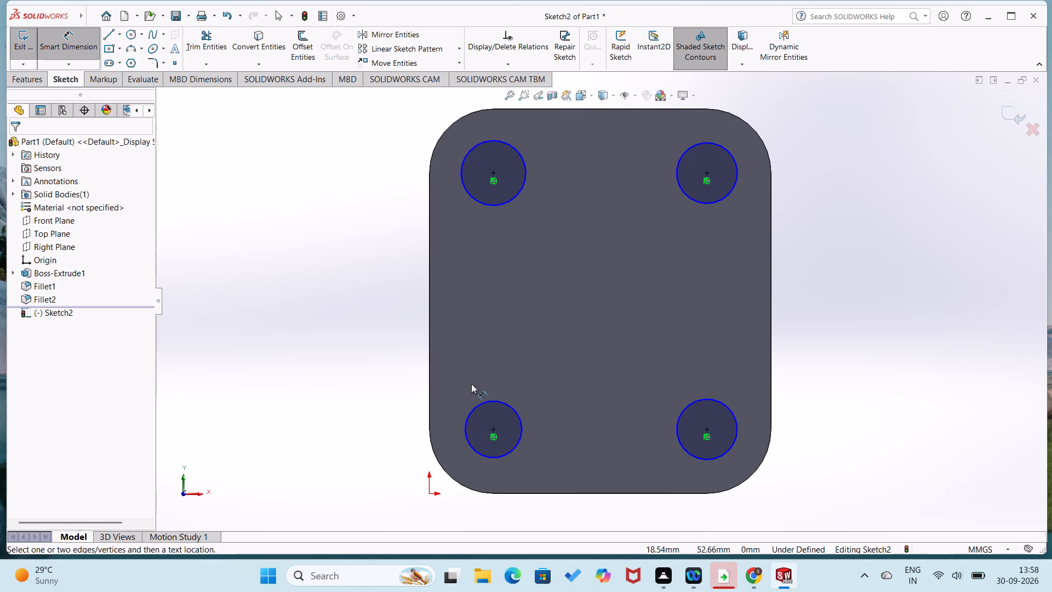
pyautogui.click(483, 403)
pyautogui.click(387, 393)
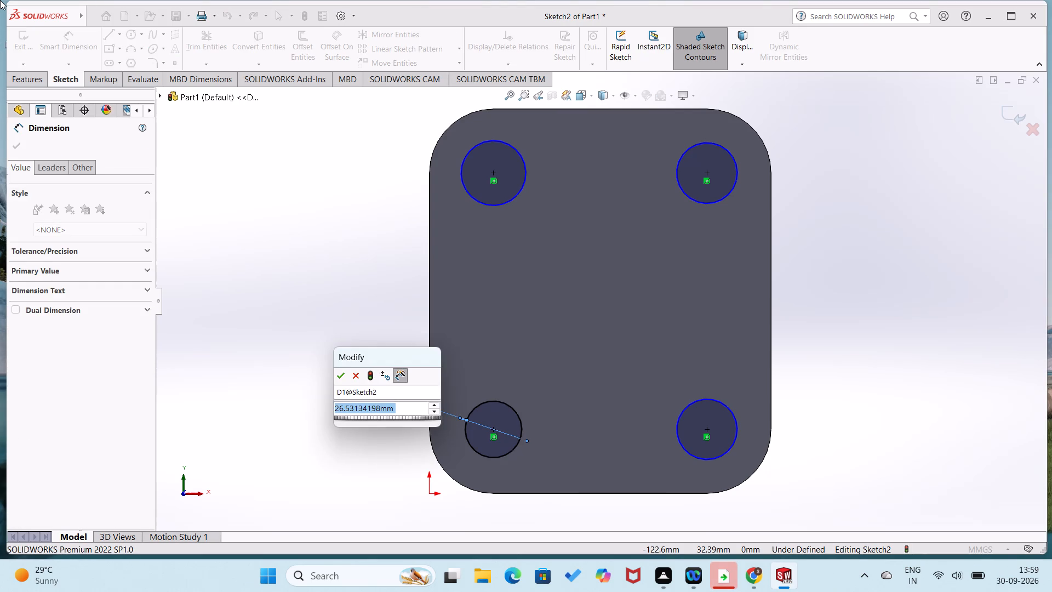
pyautogui.write('30')
pyautogui.press('Return')
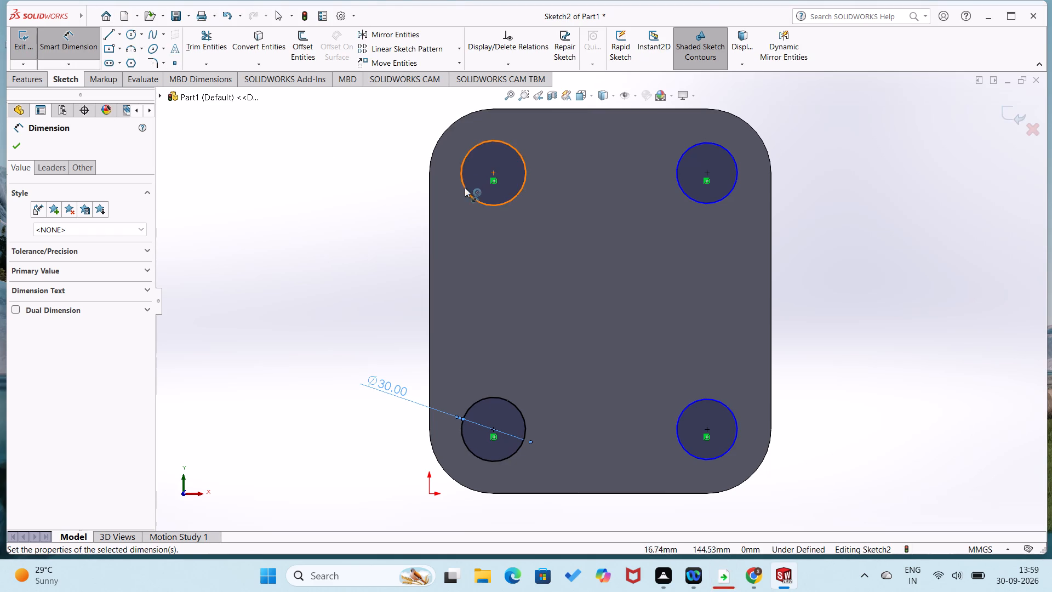
pyautogui.press('Escape')
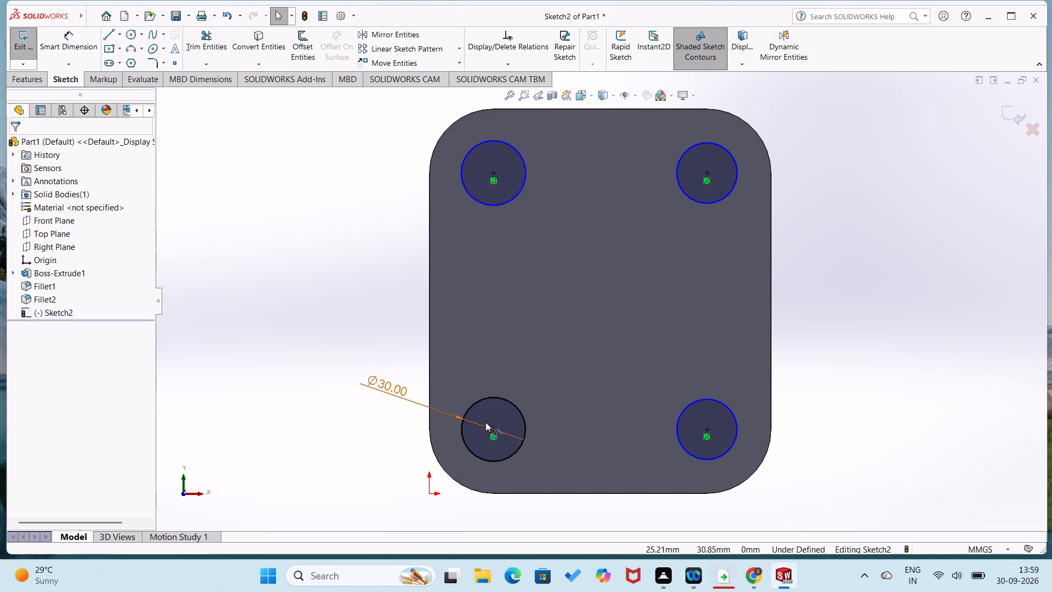
# Make all four corner circles equal in size with an Equal relation.
pyautogui.click(496, 396)
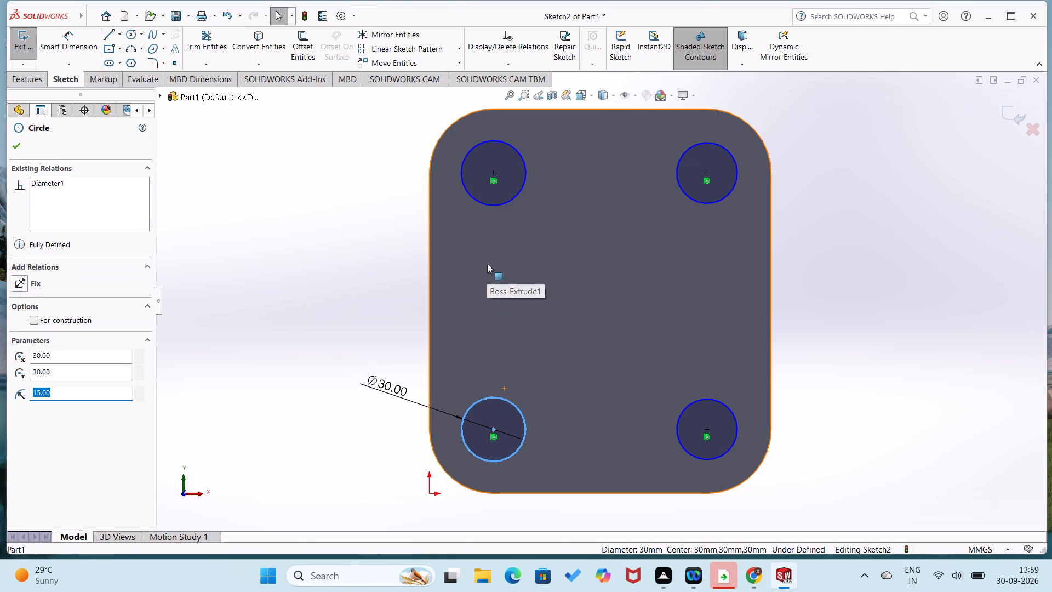
pyautogui.keyDown('ctrl'); pyautogui.click(499, 207); pyautogui.keyUp('ctrl')
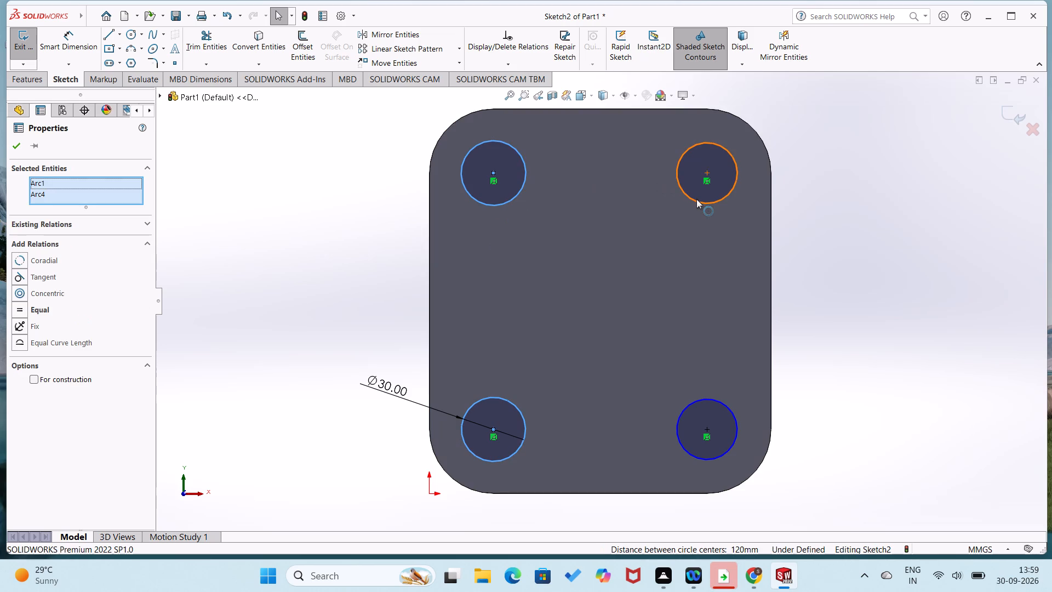
pyautogui.keyDown('ctrl'); pyautogui.click(696, 199); pyautogui.keyUp('ctrl')
pyautogui.keyDown('ctrl'); pyautogui.click(697, 399); pyautogui.keyUp('ctrl')
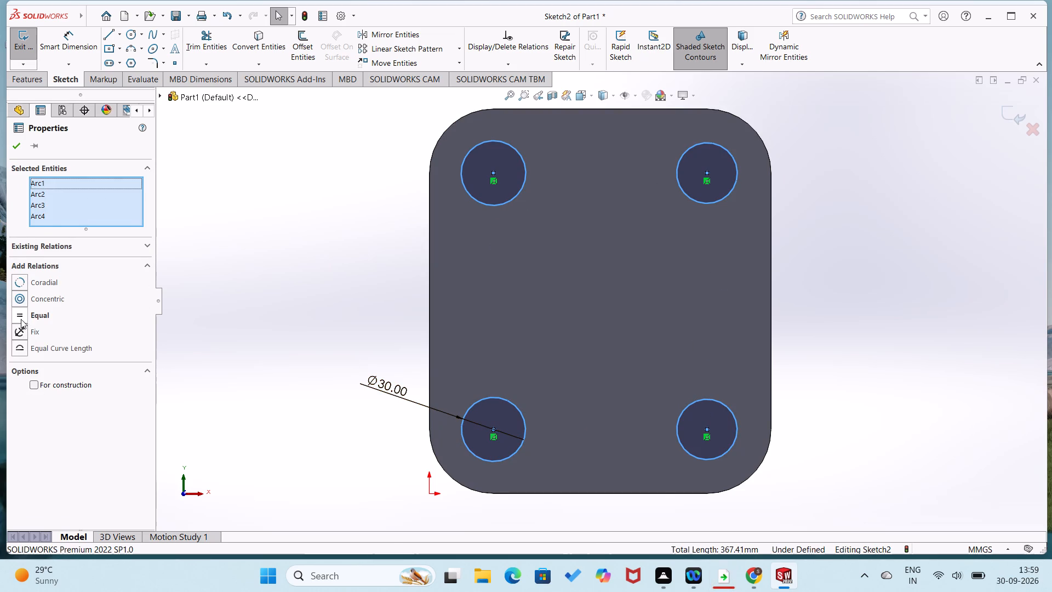
pyautogui.keyDown('ctrl'); pyautogui.click(20, 317); pyautogui.keyUp('ctrl')
pyautogui.click(21, 315)
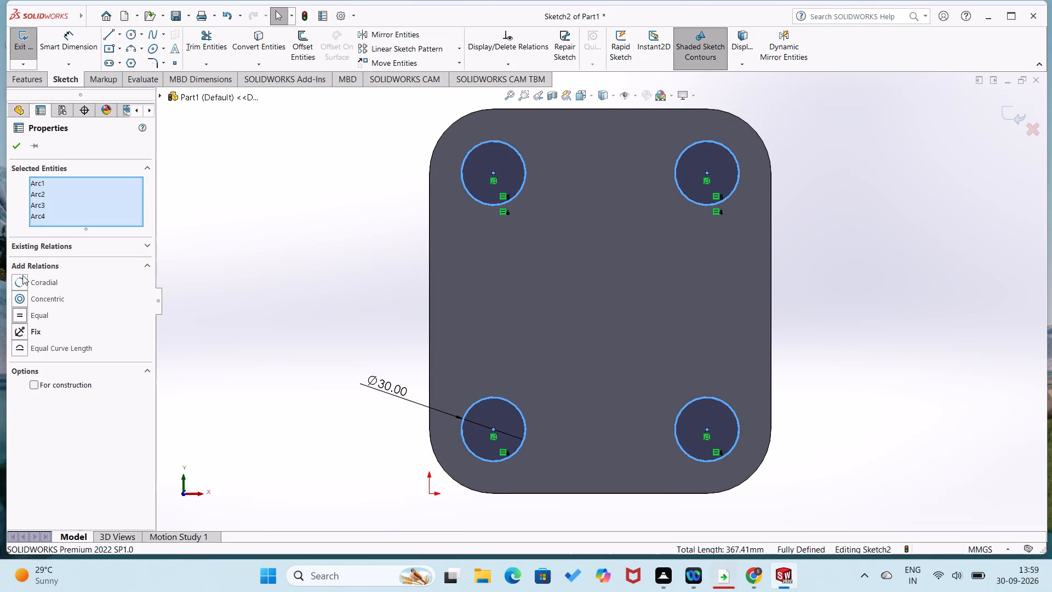
pyautogui.click(12, 148)
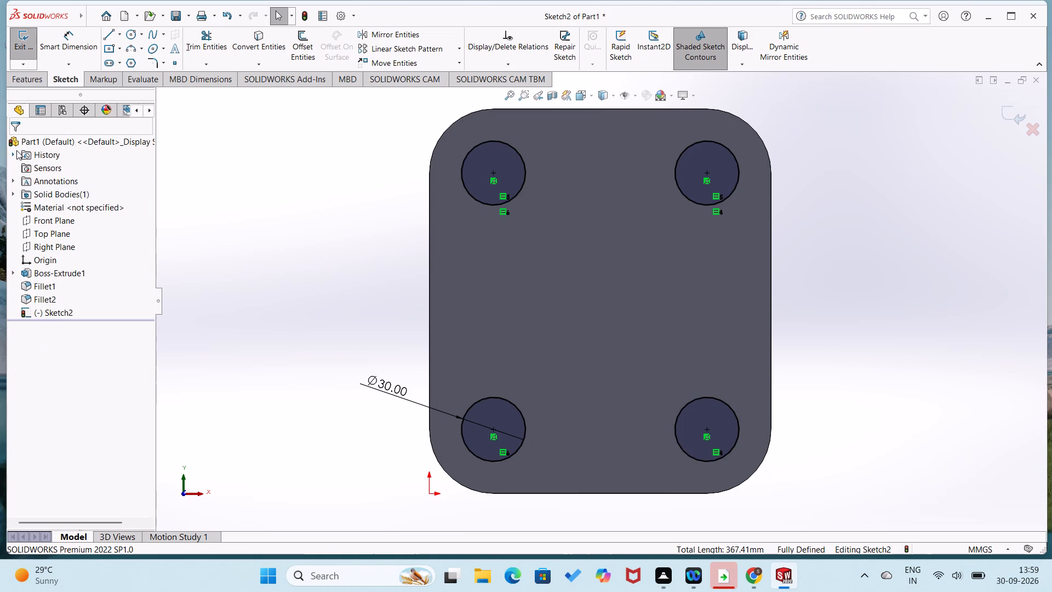
pyautogui.click(250, 282)
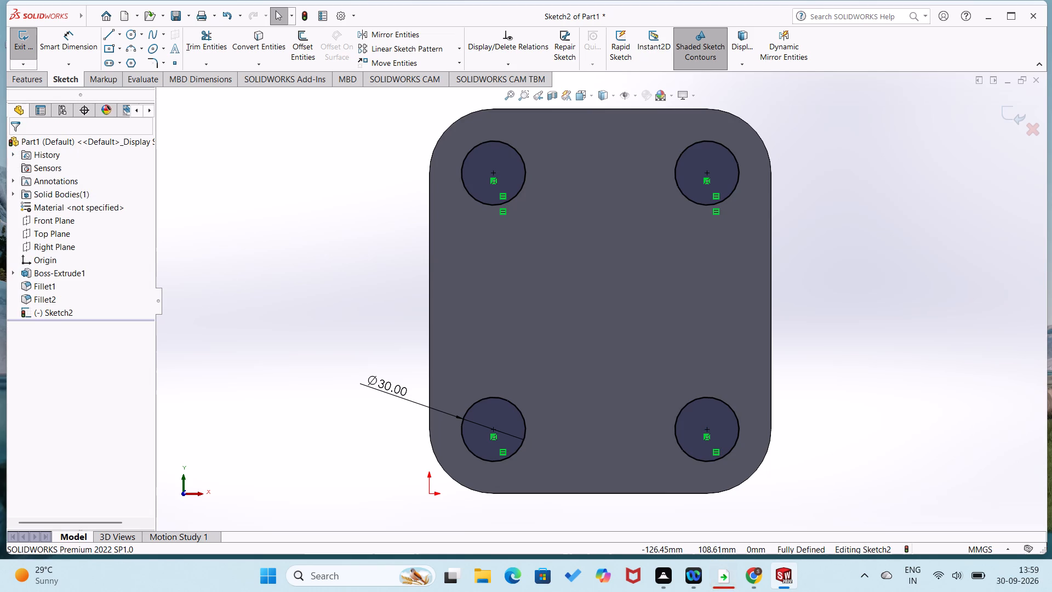
# Exit the sketch and cut the four circles into the block with a 30 mm Blind Extruded Cut.
pyautogui.click(20, 52)
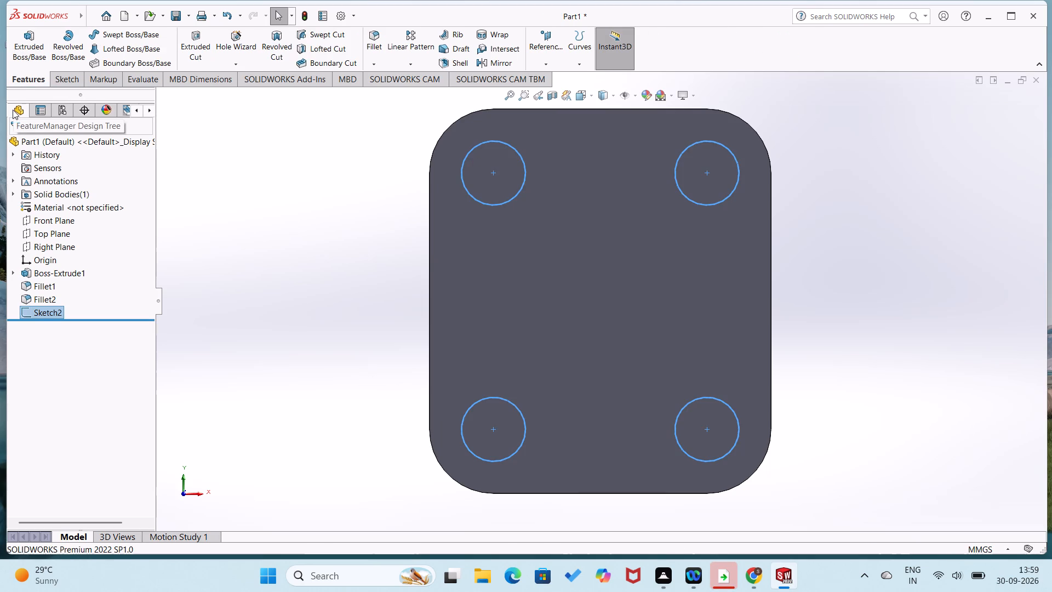
pyautogui.click(19, 74)
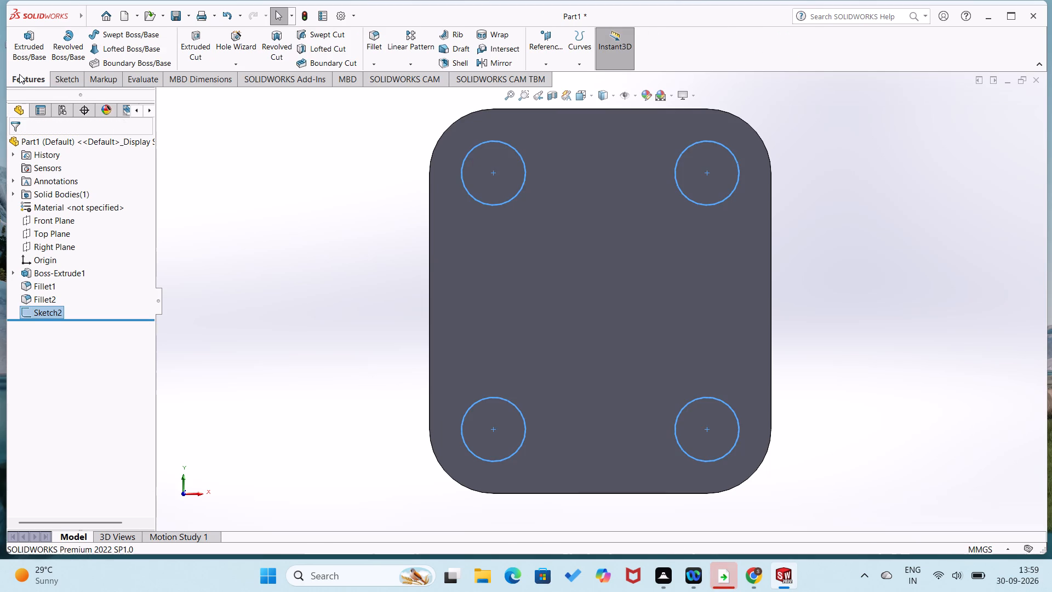
pyautogui.click(198, 43)
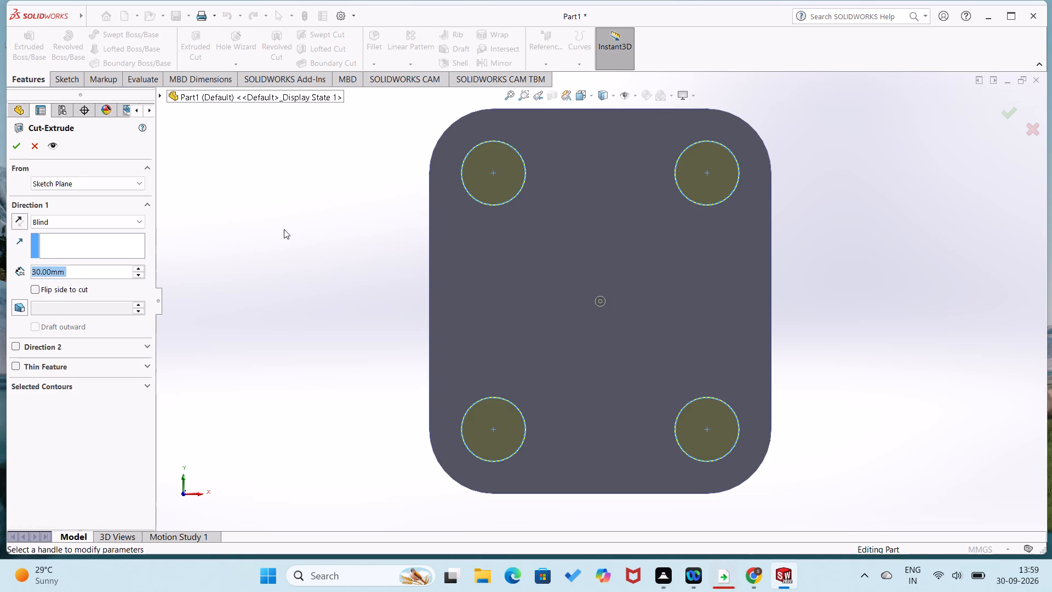
pyautogui.scroll(2, 284, 231)
pyautogui.moveTo(301, 267); pyautogui.dragTo(354, 385, button='middle')
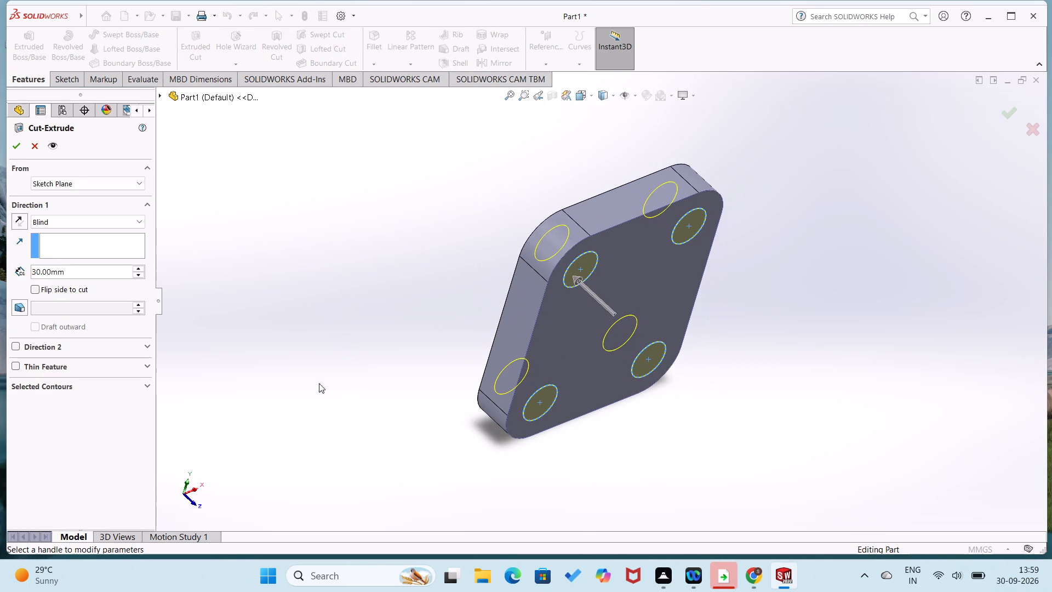
pyautogui.click(12, 141)
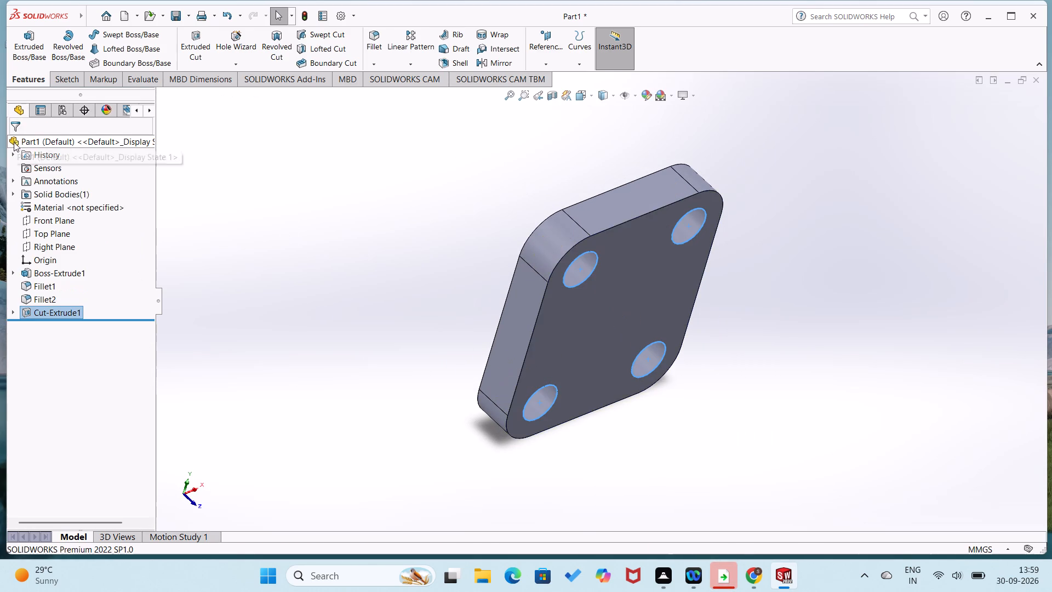
pyautogui.click(243, 330)
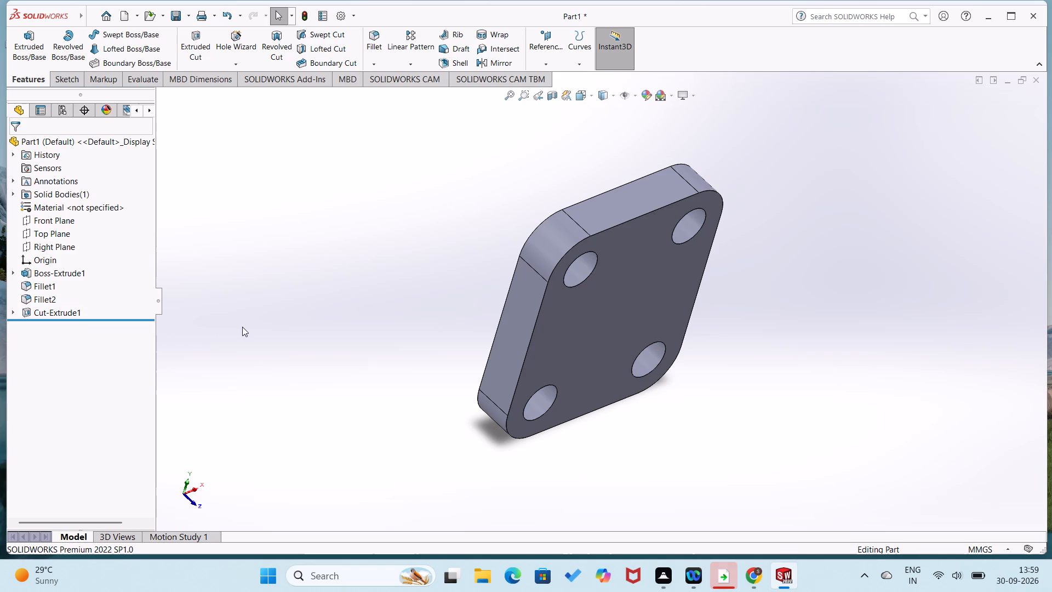
# Start a sketch on the block's front face and draw a 160 mm horizontal line across it between the side edges' midpoints.
pyautogui.hotkey('ctrl', '7')
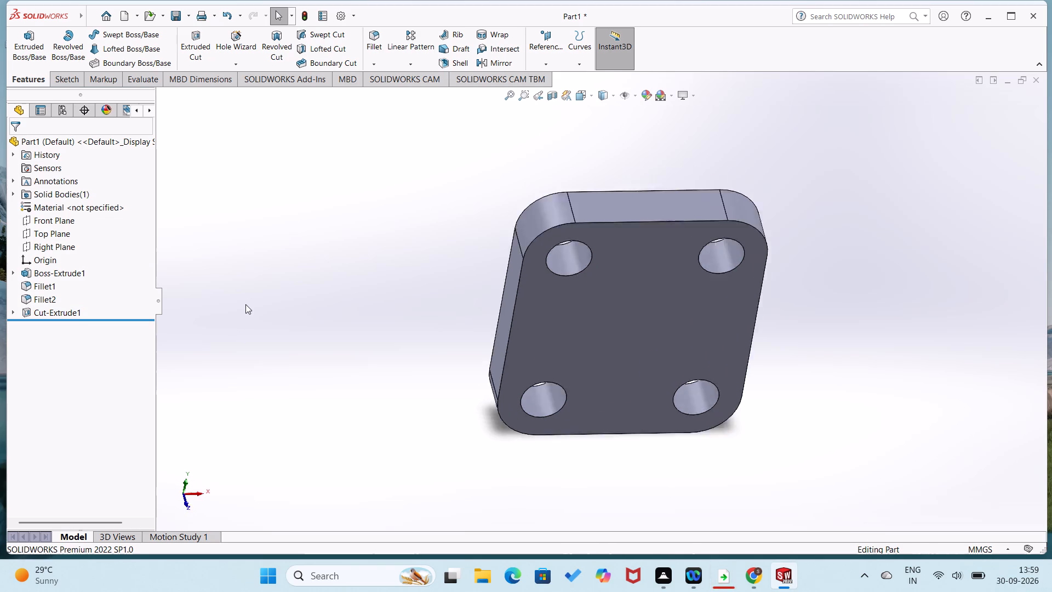
pyautogui.click(216, 326)
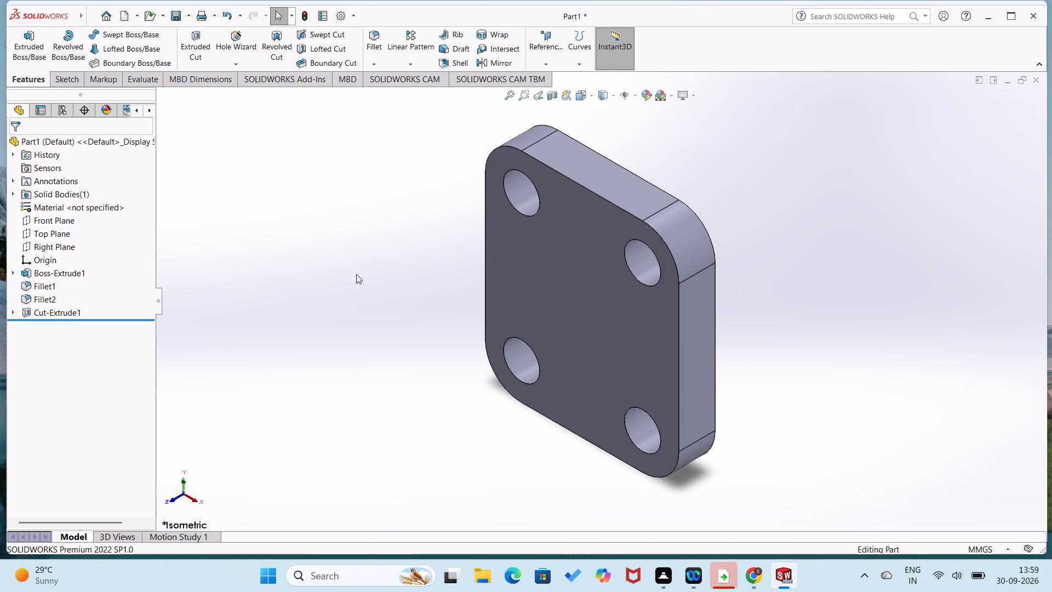
pyautogui.rightClick(595, 310)
pyautogui.click(628, 291)
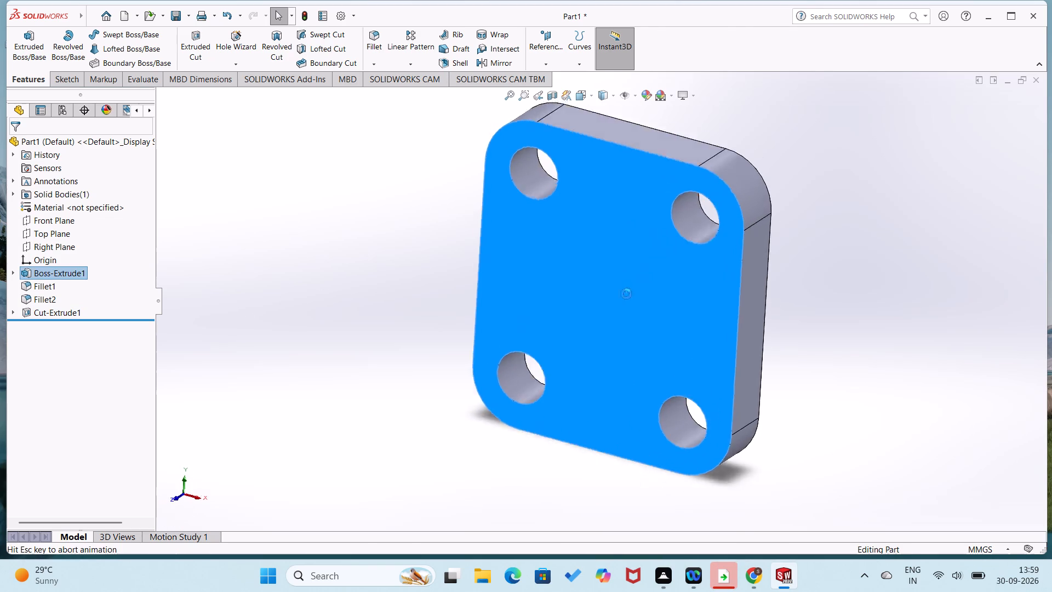
pyautogui.moveTo(396, 424); pyautogui.dragTo(289, 476, button='right')
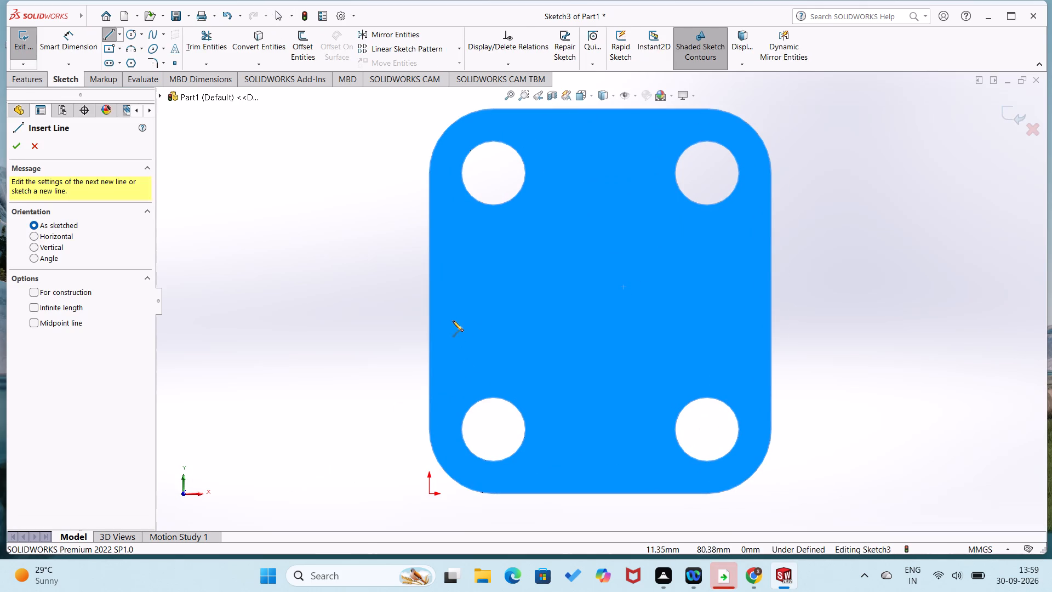
pyautogui.click(429, 302)
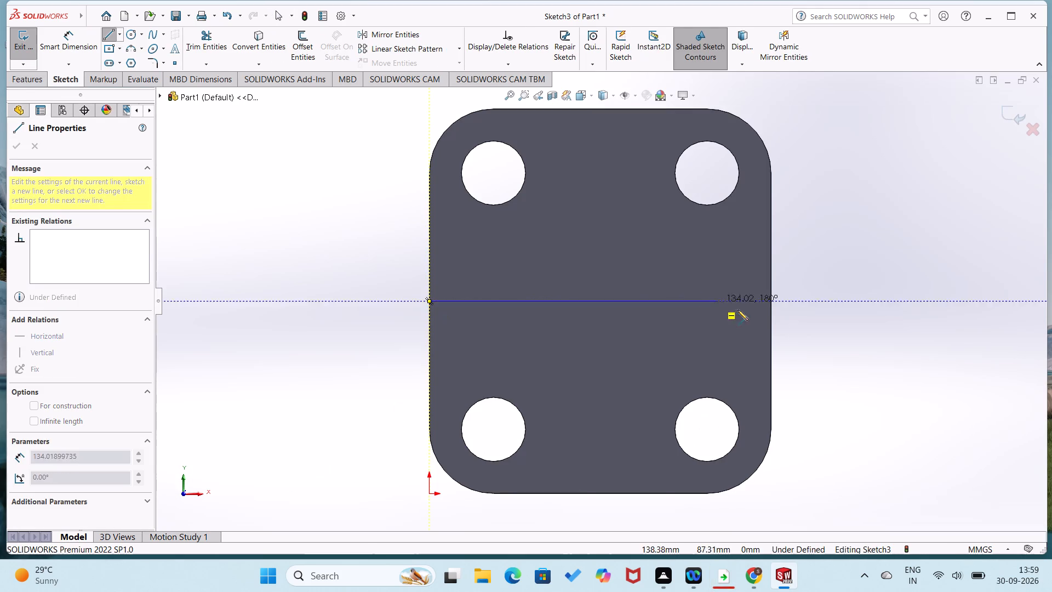
pyautogui.click(771, 302)
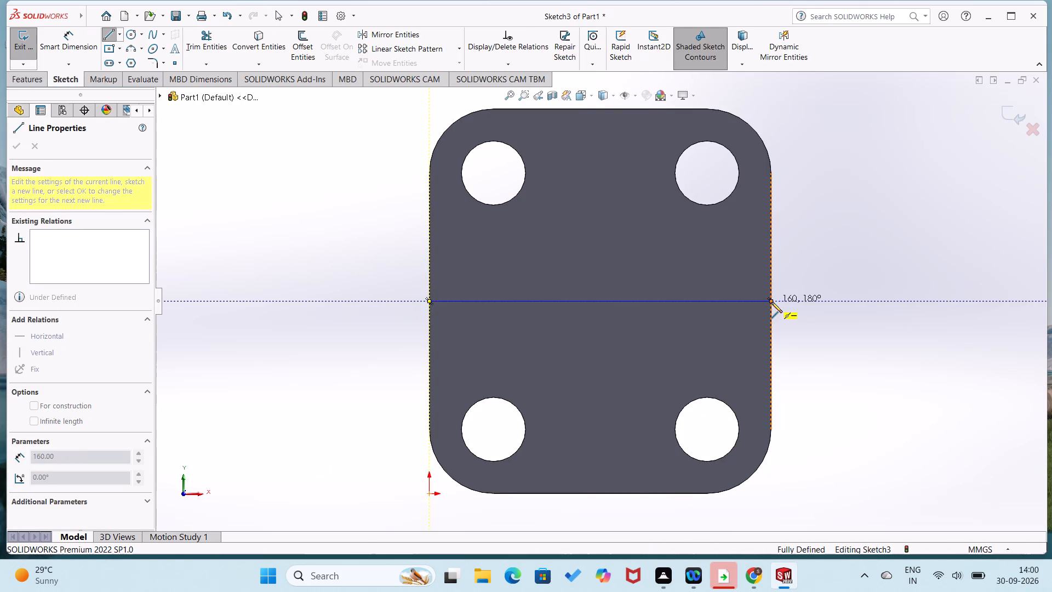
# Convert the horizontal line across the face into construction geometry.
pyautogui.moveTo(812, 356); pyautogui.dragTo(812, 270, button='right')
pyautogui.rightClick(743, 304)
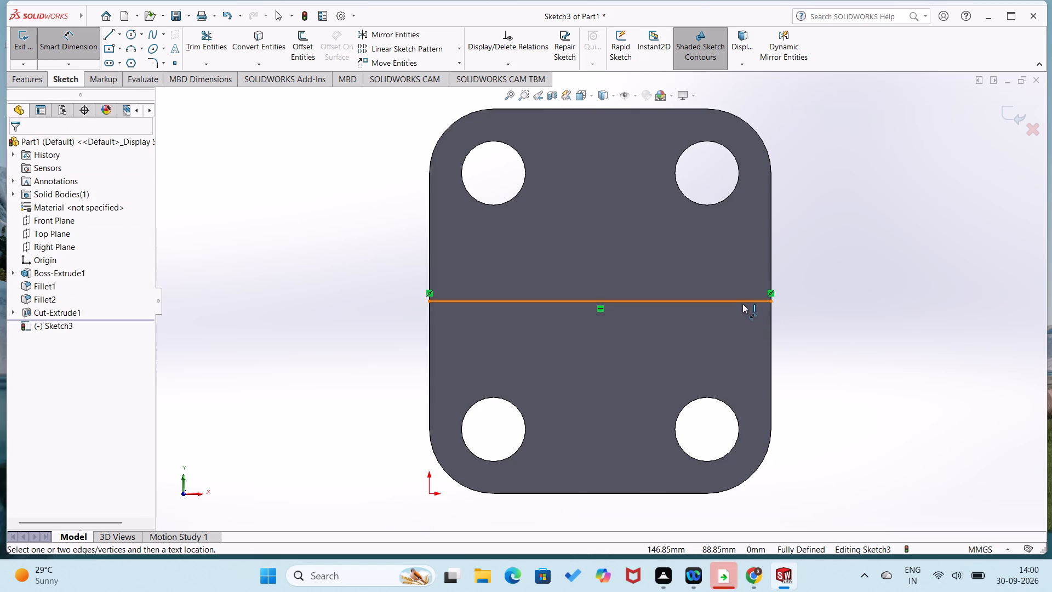
pyautogui.click(773, 284)
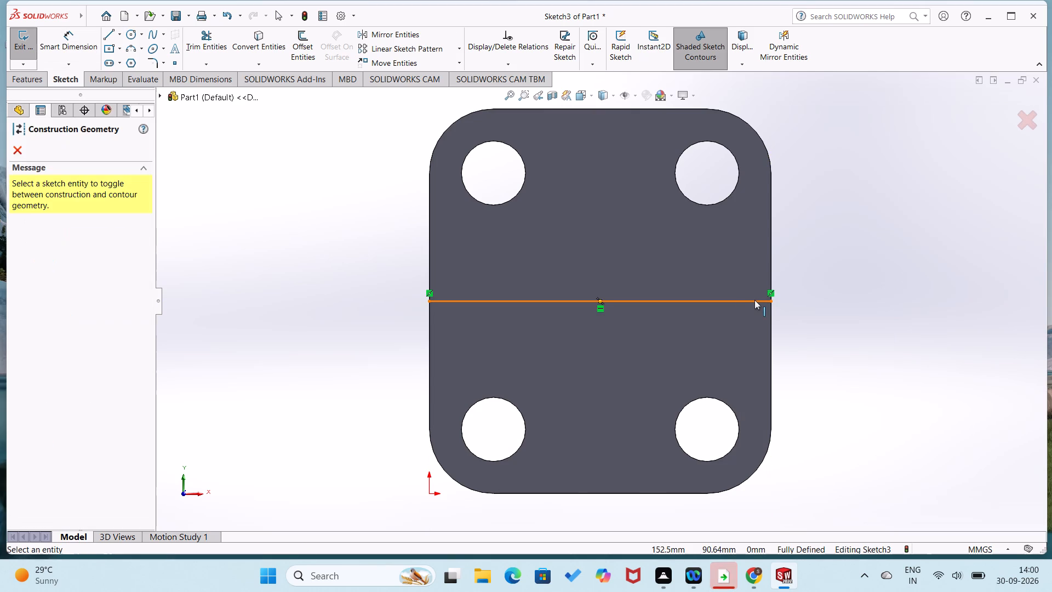
pyautogui.click(753, 300)
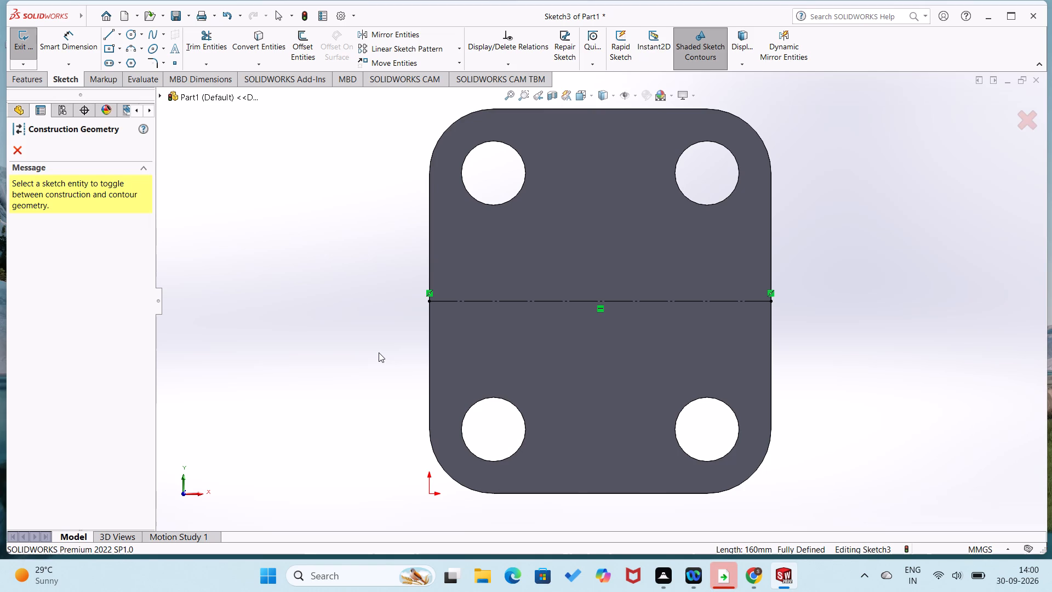
# Sketch a circle of about 43 mm radius centred on the construction line's midpoint.
pyautogui.moveTo(299, 354); pyautogui.dragTo(362, 359, button='right')
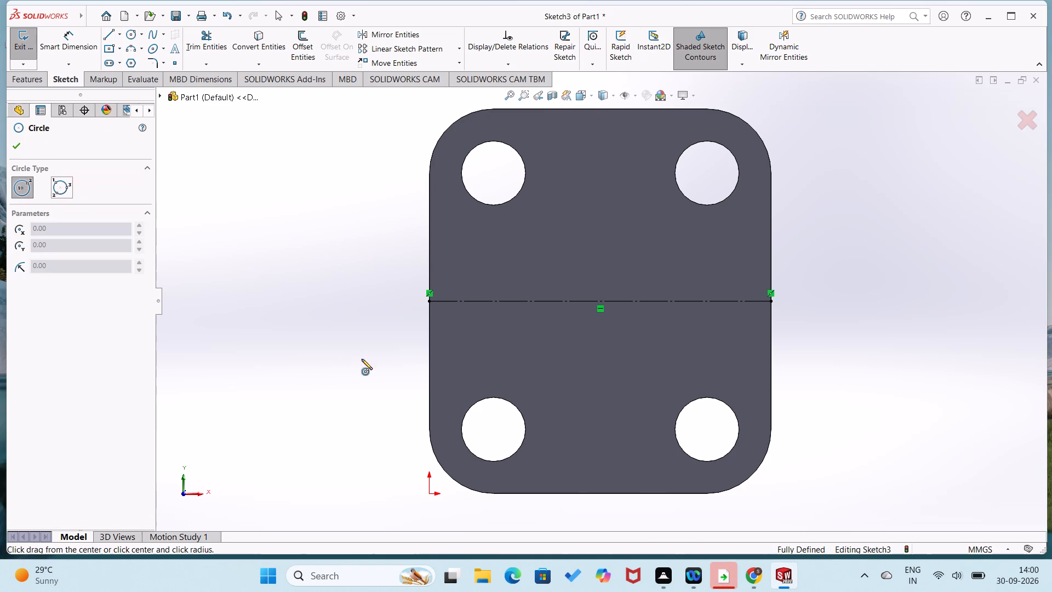
pyautogui.click(600, 303)
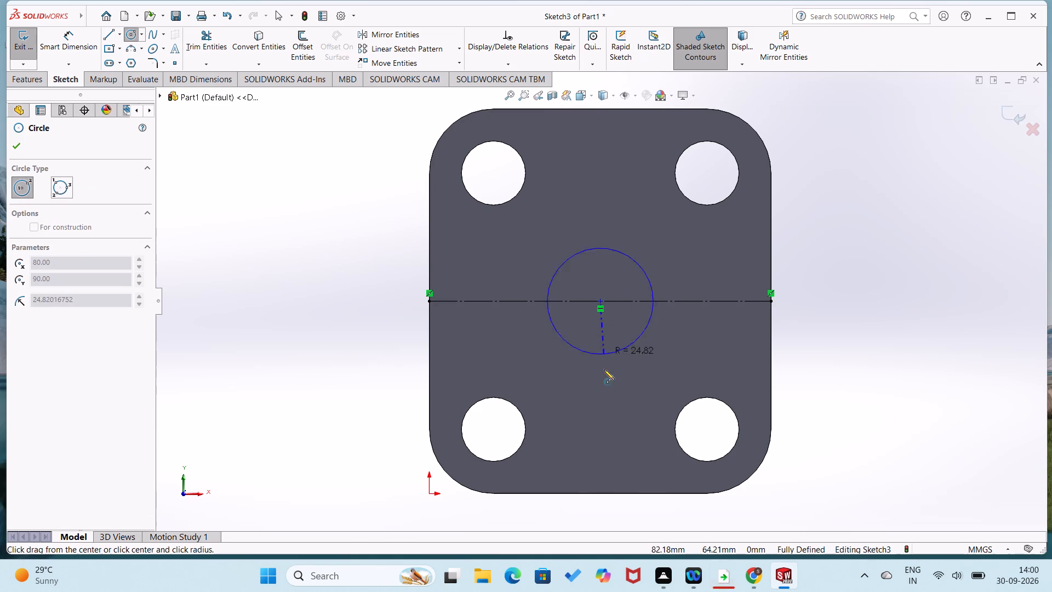
pyautogui.click(595, 392)
# Dimension the central circle with a 100 mm diameter.
pyautogui.moveTo(609, 496); pyautogui.dragTo(624, 405, button='right')
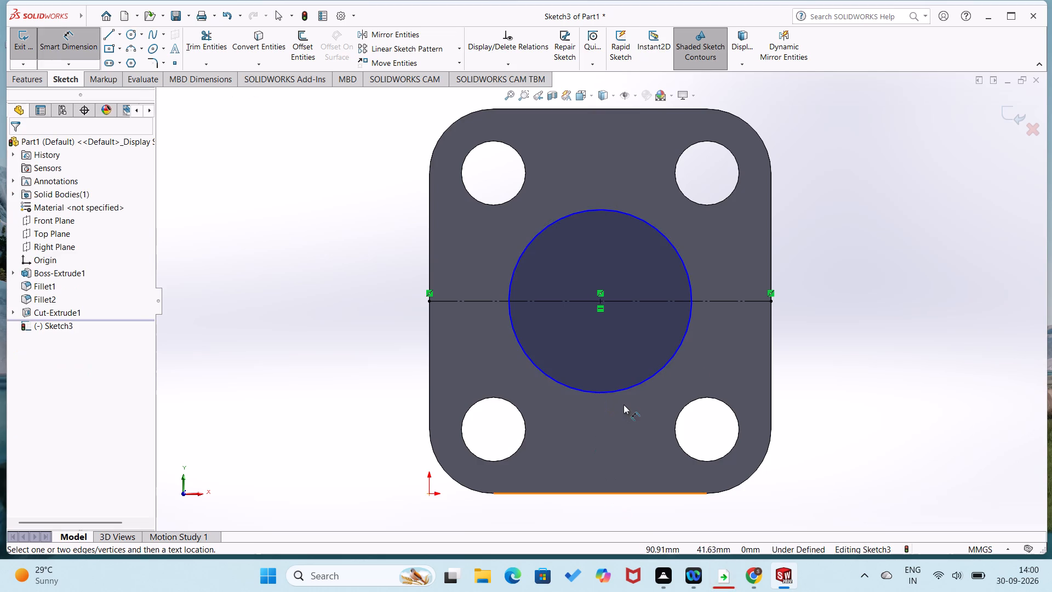
pyautogui.click(693, 297)
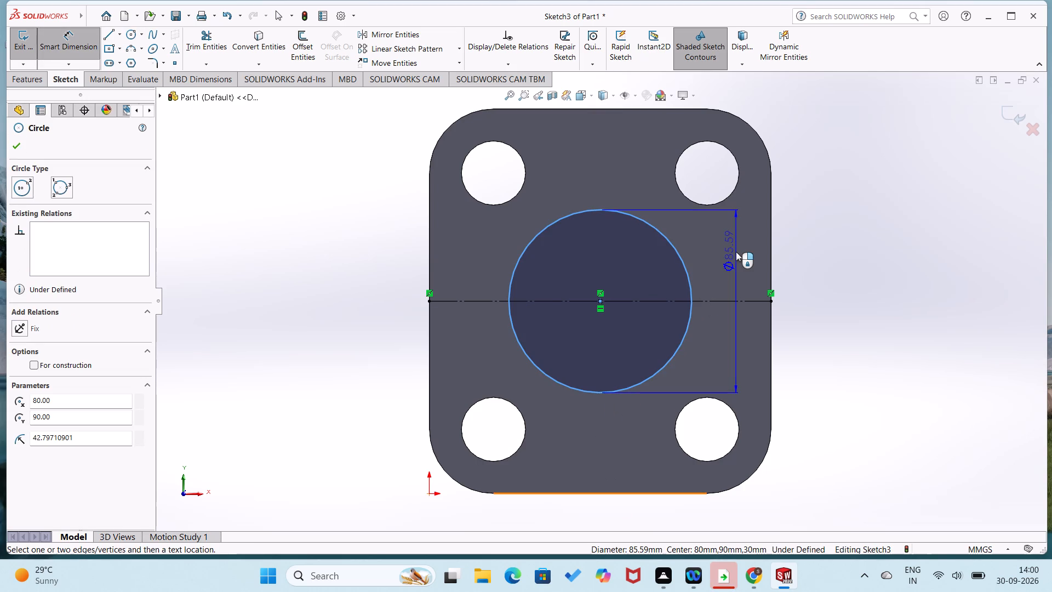
pyautogui.click(816, 260)
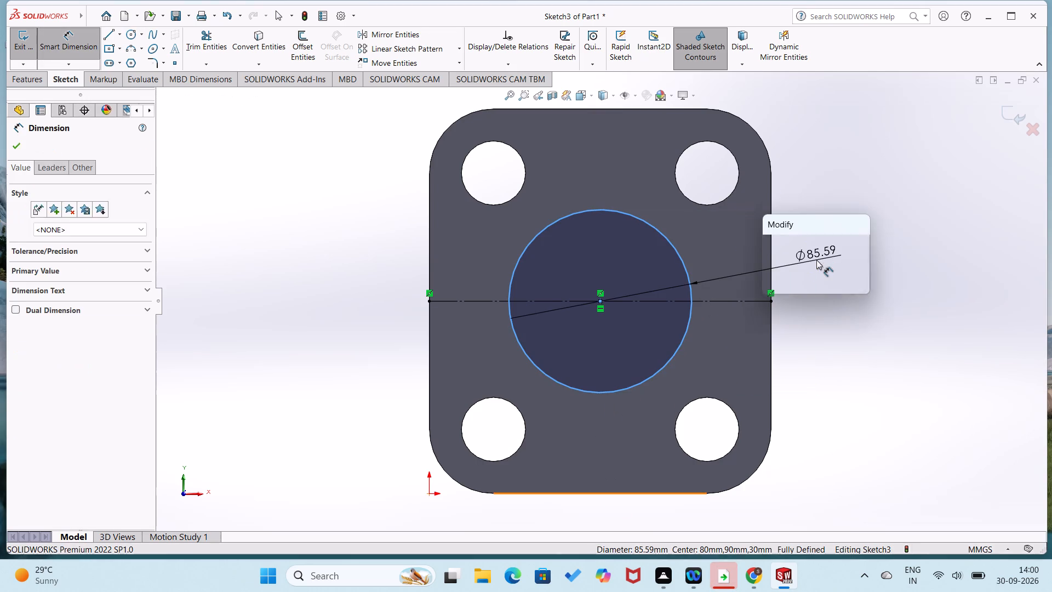
pyautogui.write('100')
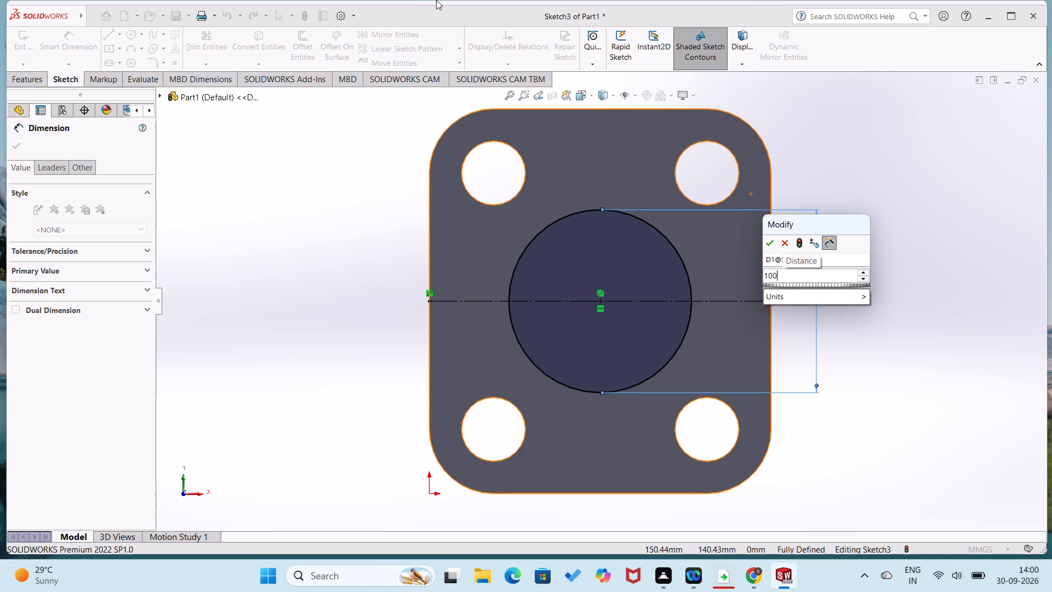
pyautogui.press('Return')
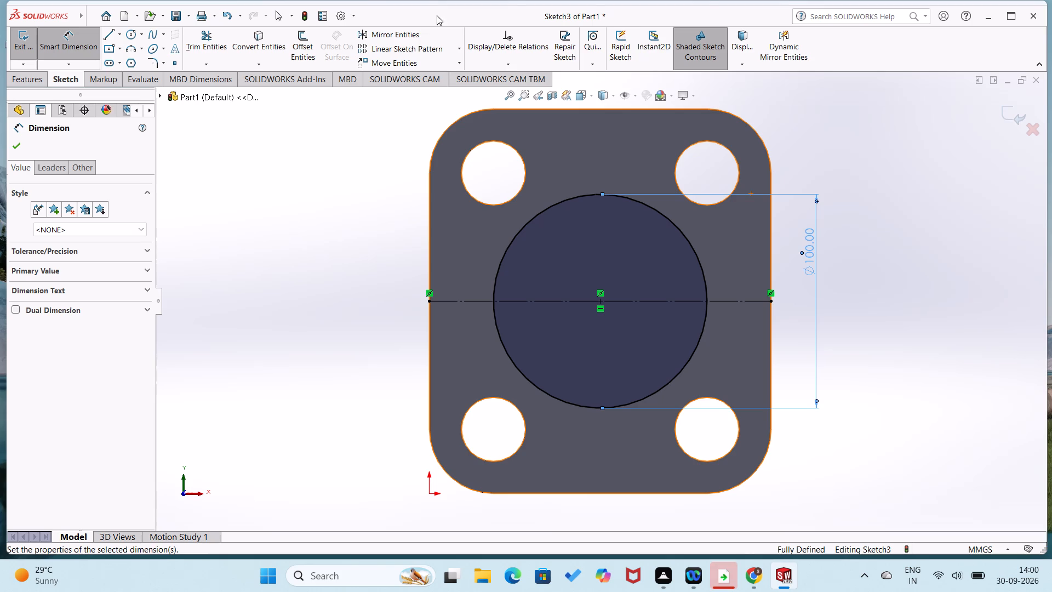
# Set the central circle's diameter to 80 mm.
pyautogui.doubleClick(805, 250)
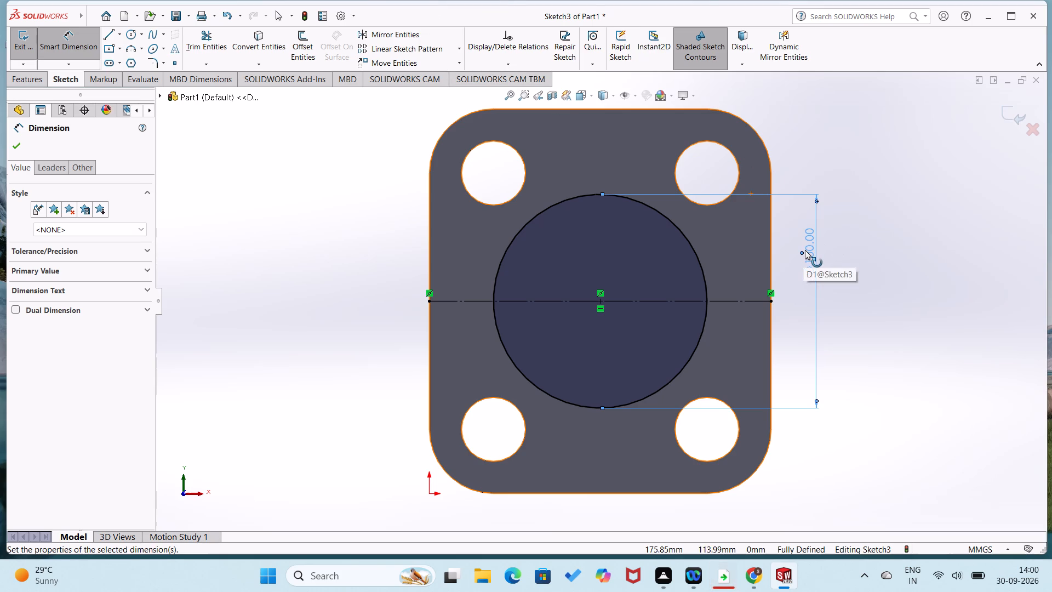
pyautogui.doubleClick(808, 250)
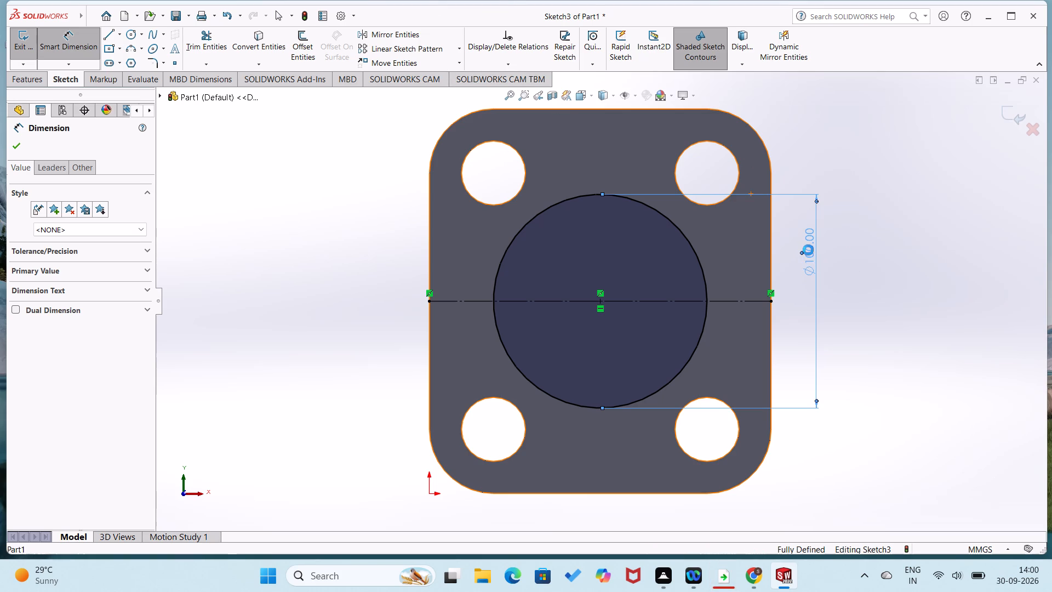
pyautogui.press('8')
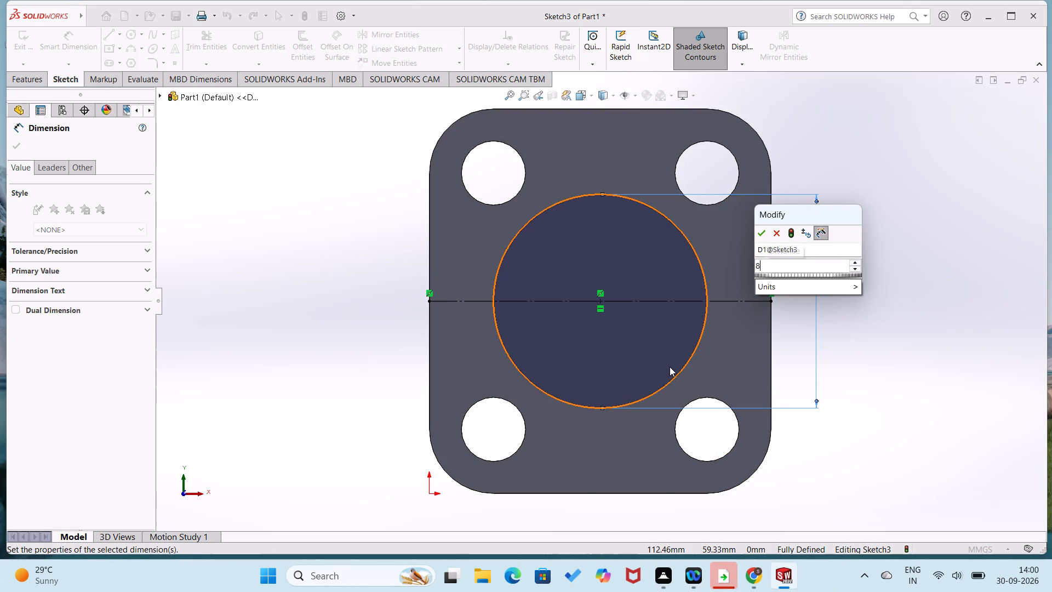
pyautogui.press('0')
pyautogui.press('Return')
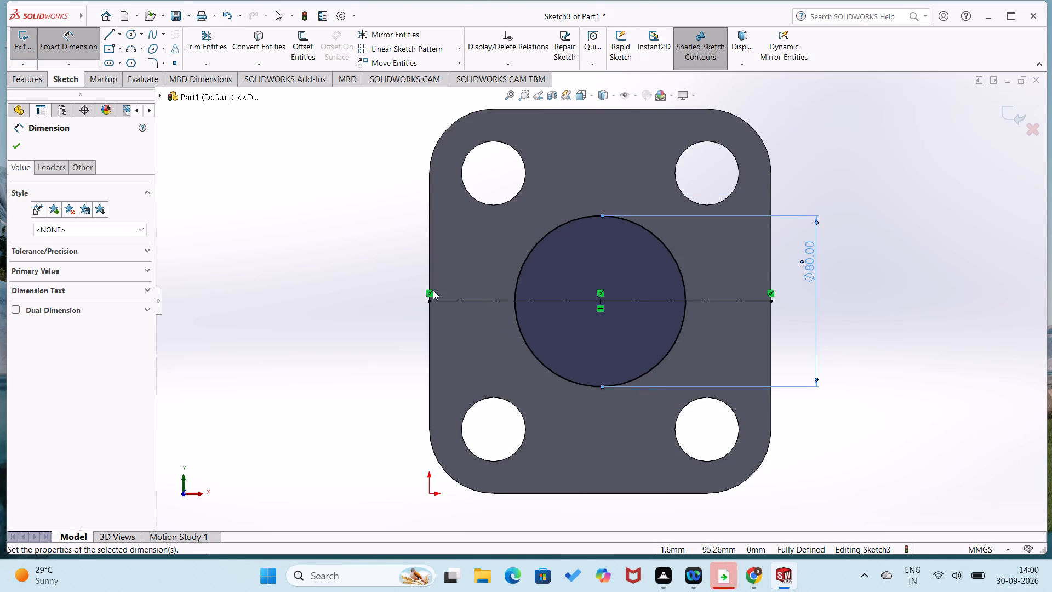
# Sketch two upright chord lines across the circle, about 53 mm long on its left side and about 51 mm on its right.
pyautogui.moveTo(405, 271); pyautogui.dragTo(318, 303, button='right')
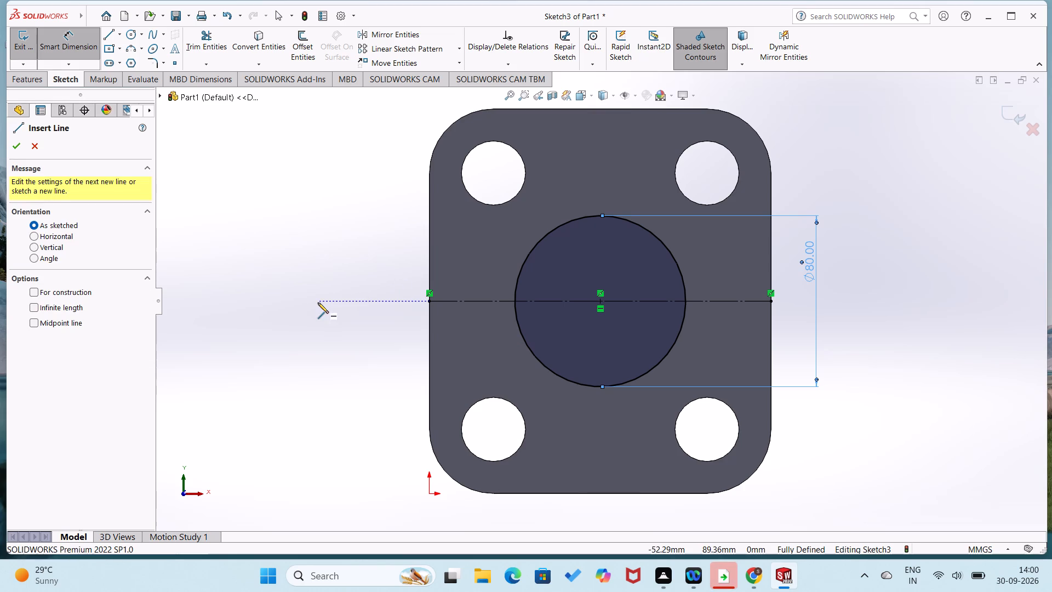
pyautogui.click(535, 247)
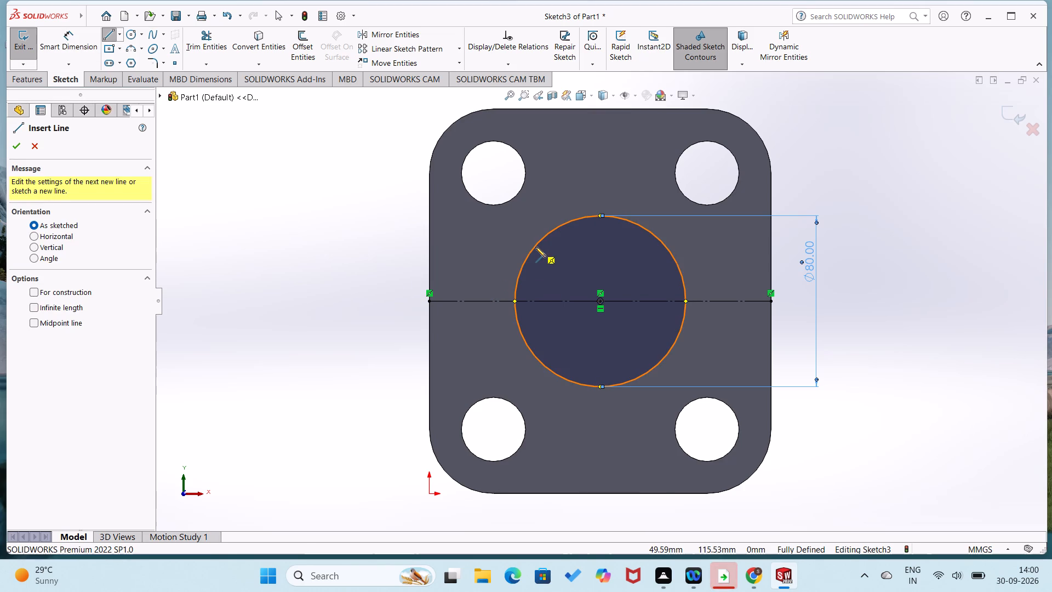
pyautogui.click(538, 360)
pyautogui.moveTo(385, 428); pyautogui.dragTo(386, 282, button='right')
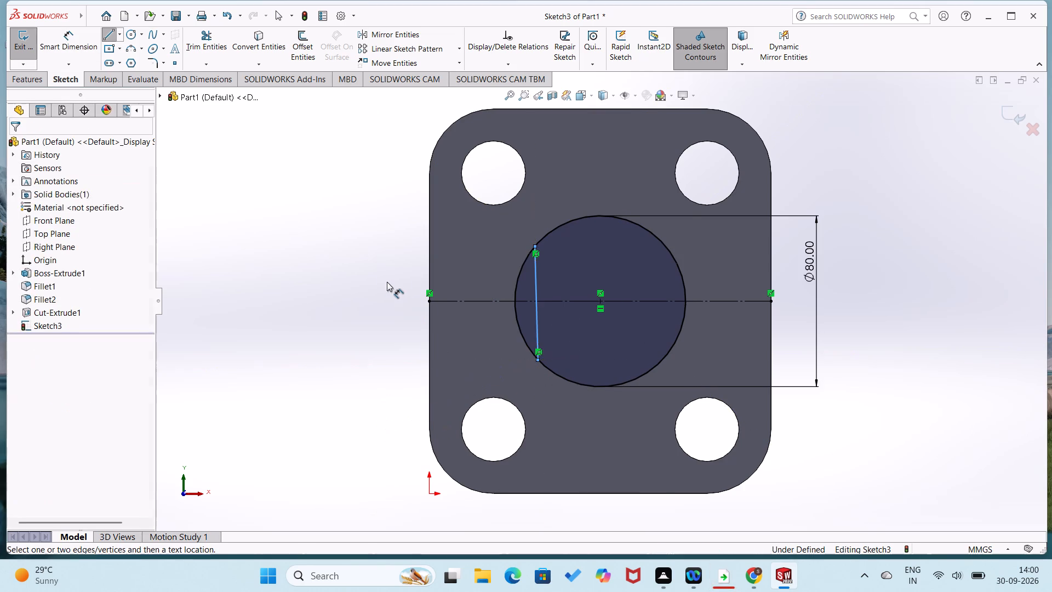
pyautogui.rightClick(389, 283)
pyautogui.moveTo(389, 283); pyautogui.dragTo(218, 332, button='right')
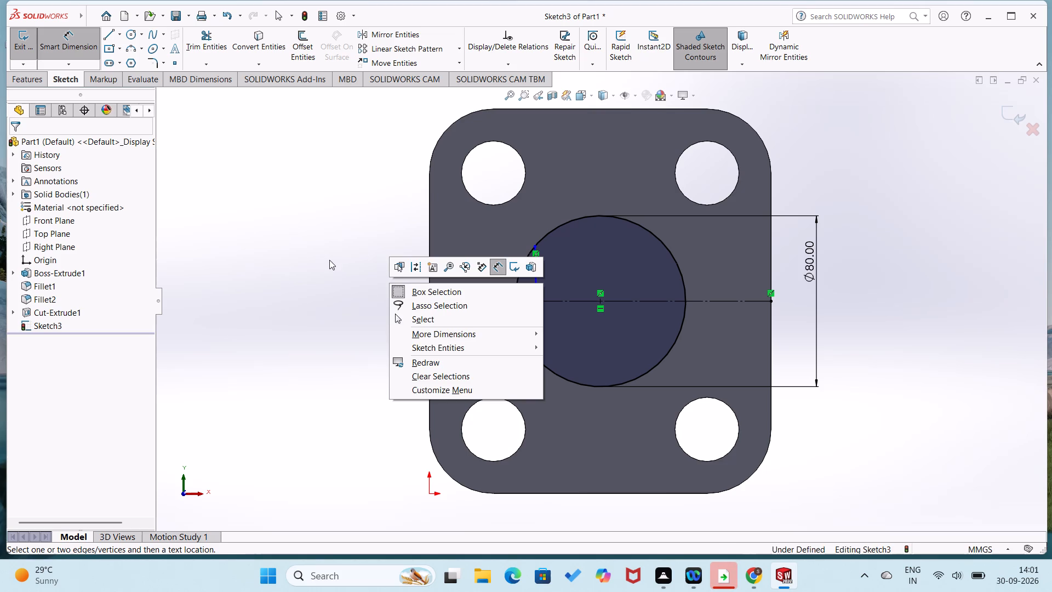
pyautogui.moveTo(328, 260); pyautogui.dragTo(265, 278, button='right')
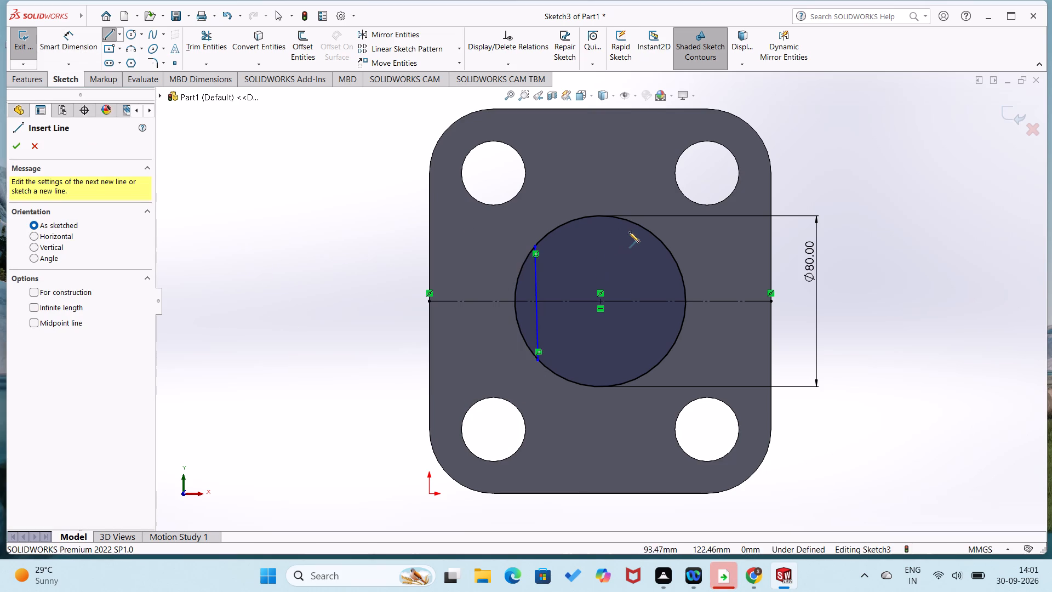
pyautogui.click(666, 247)
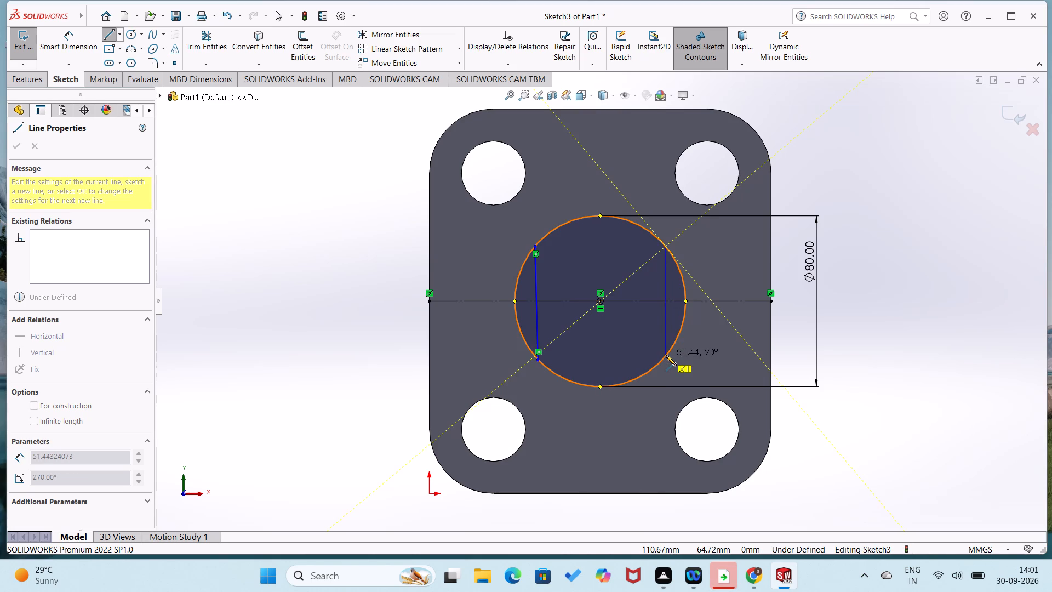
pyautogui.click(666, 355)
pyautogui.moveTo(647, 413); pyautogui.dragTo(706, 276, button='right')
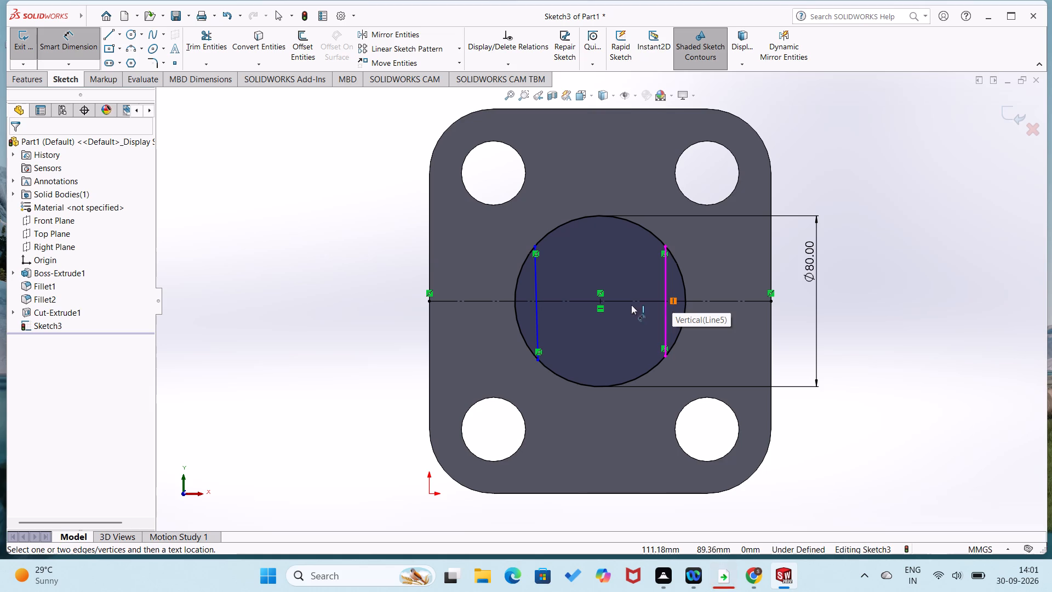
# Trim away the circle's arcs lying outside the left and right chord lines.
pyautogui.click(215, 51)
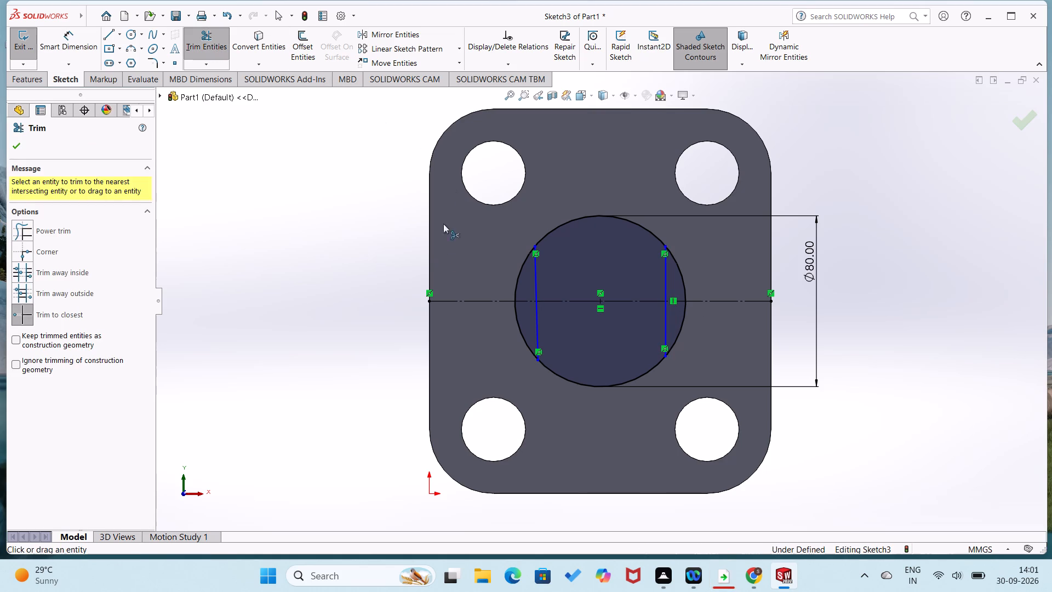
pyautogui.click(518, 289)
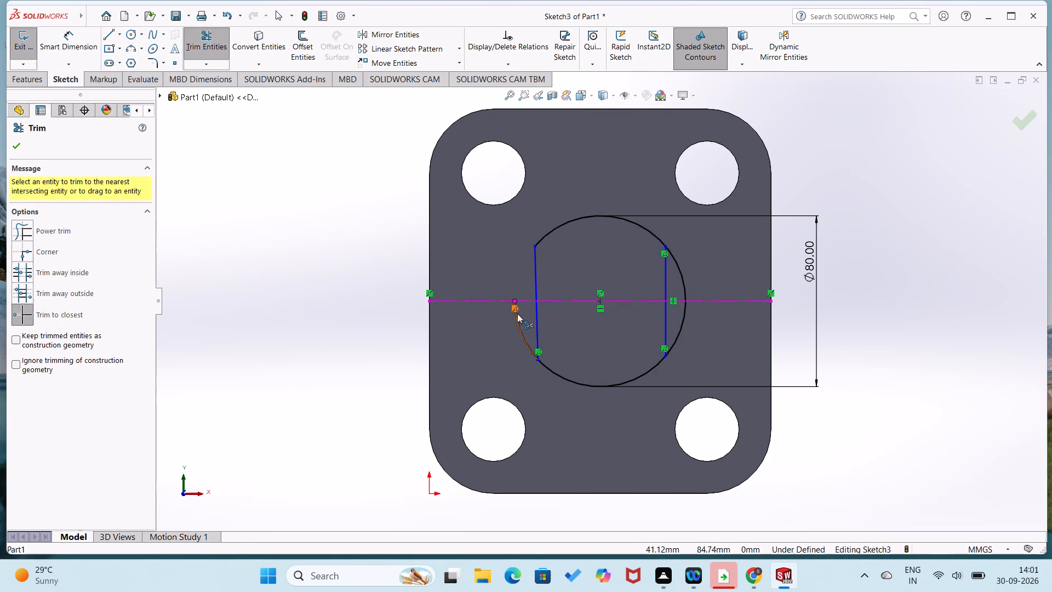
pyautogui.click(517, 316)
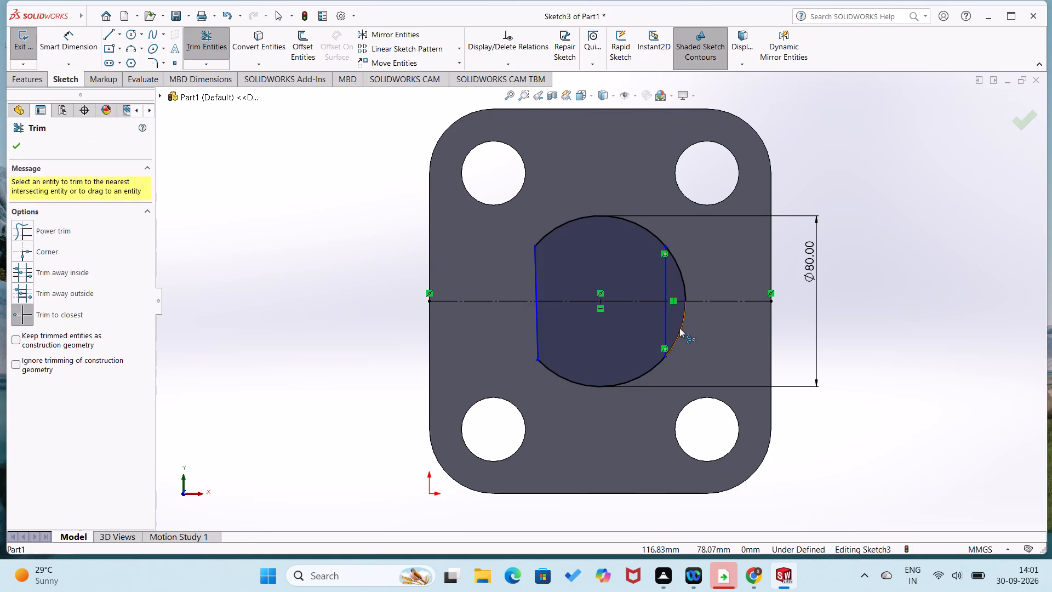
pyautogui.click(679, 328)
pyautogui.click(683, 283)
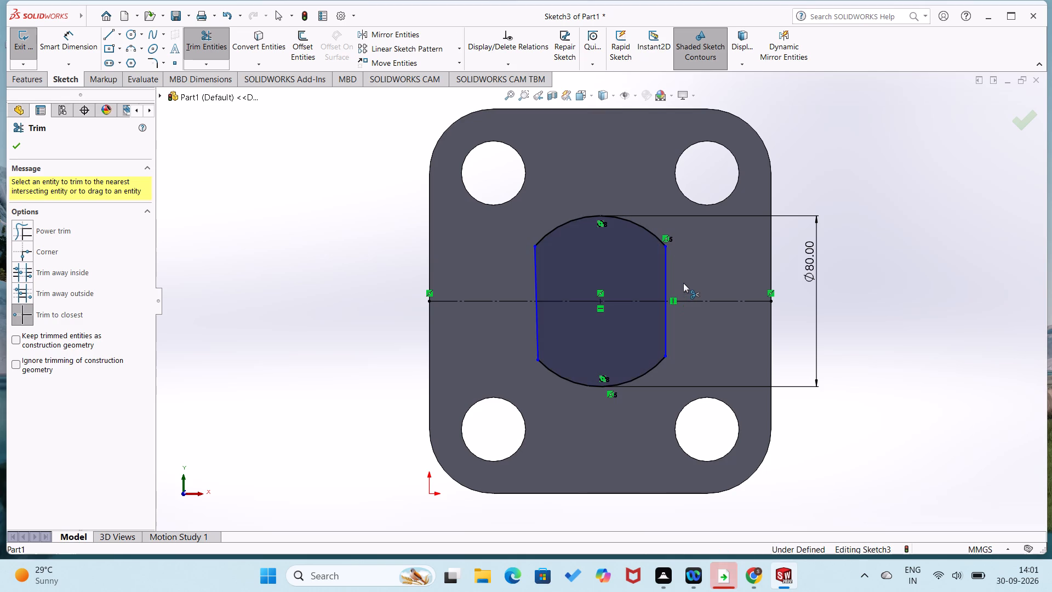
pyautogui.click(258, 357)
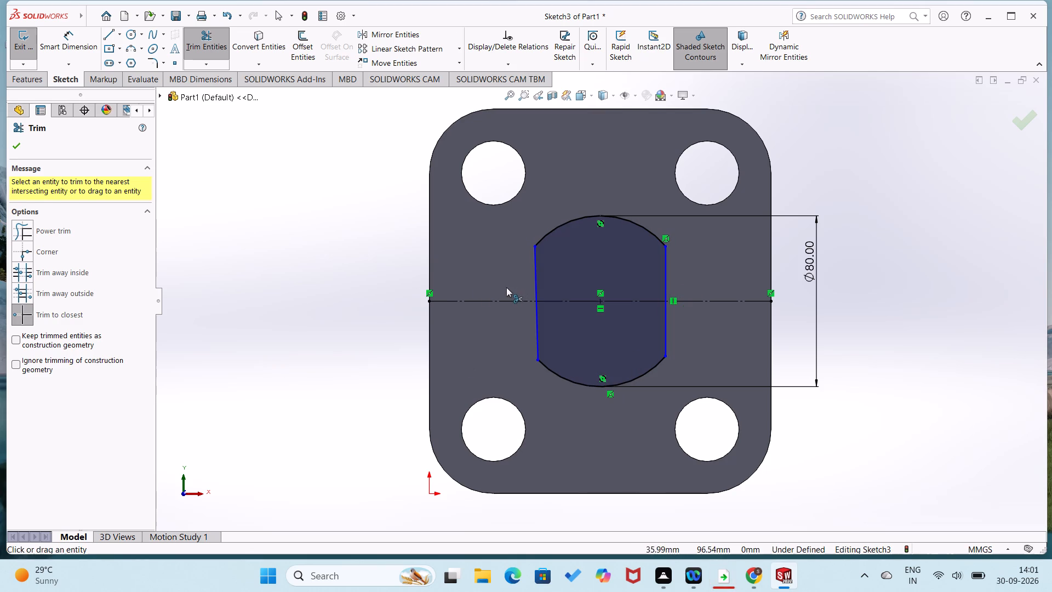
pyautogui.press('Escape')
# Apply a Vertical relation to the profile's slightly slanted left chord line.
pyautogui.rightClick(533, 284)
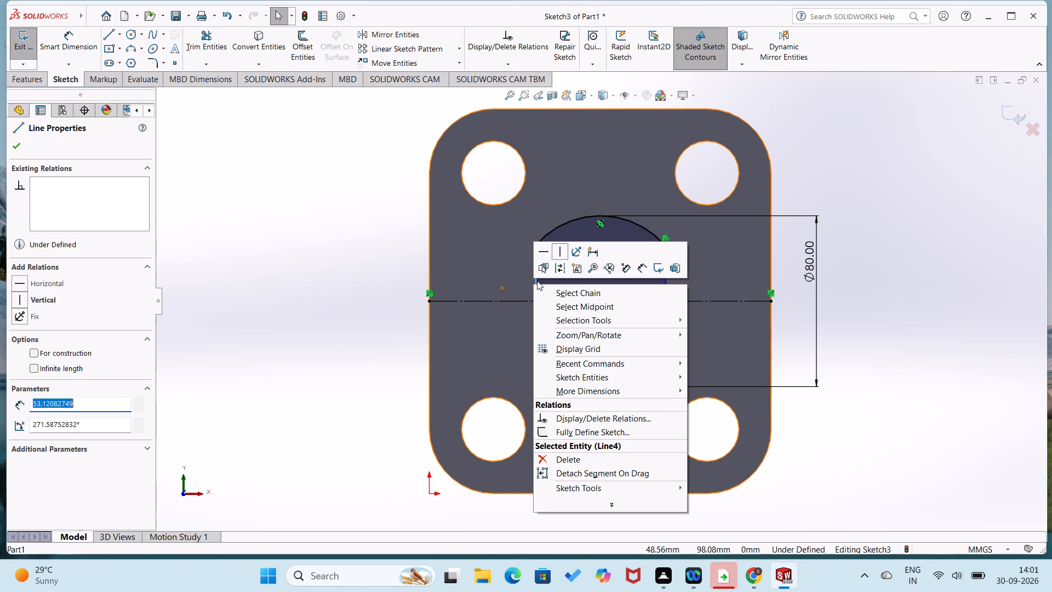
pyautogui.click(554, 252)
pyautogui.click(317, 369)
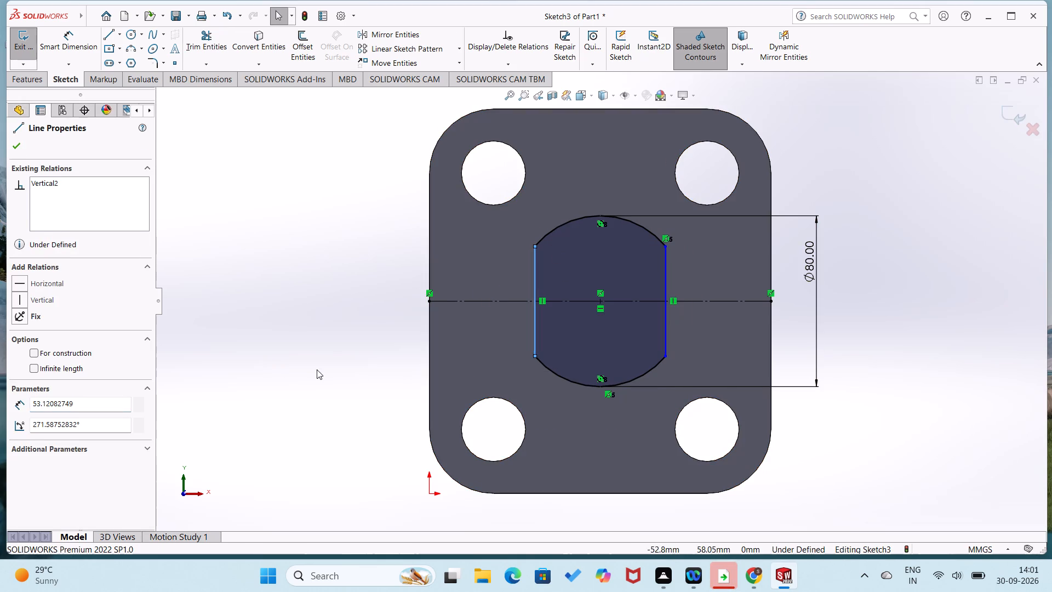
pyautogui.rightClick(667, 334)
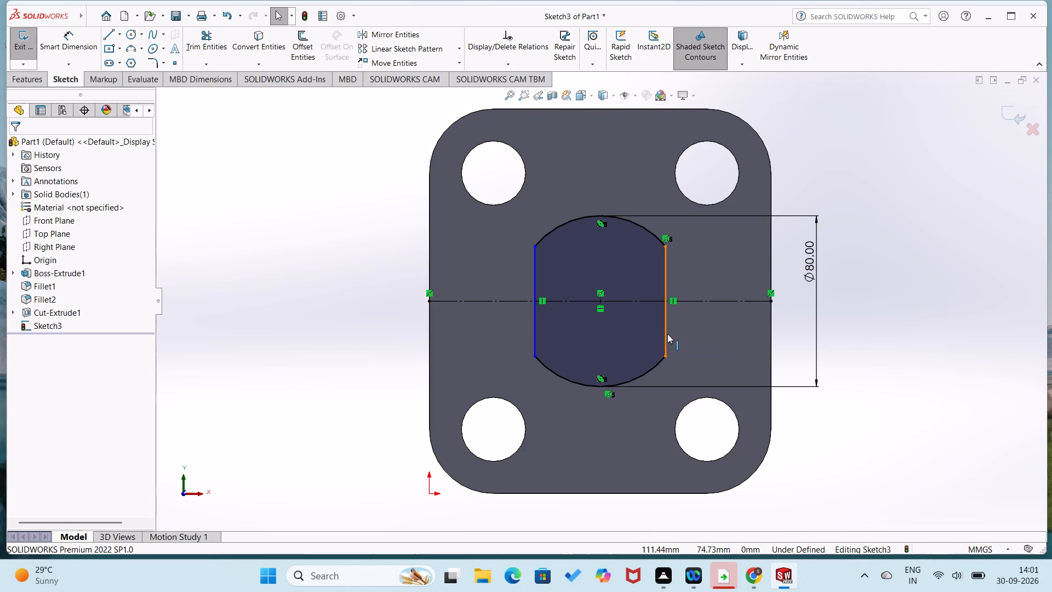
pyautogui.click(697, 299)
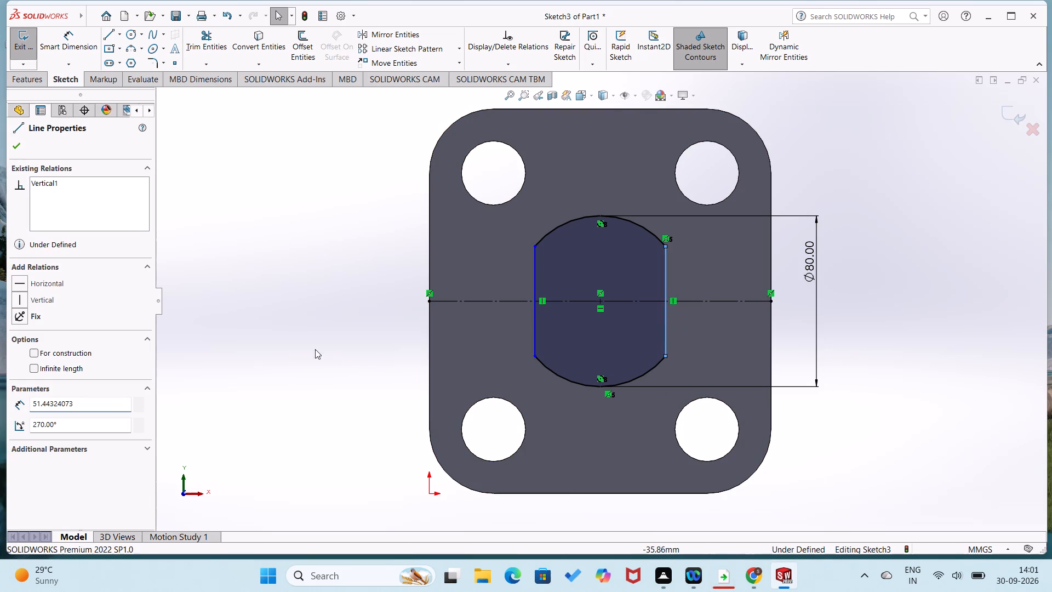
# Dimension the left and right chord lines of the central profile at 50 mm each.
pyautogui.moveTo(355, 369); pyautogui.dragTo(370, 282, button='right')
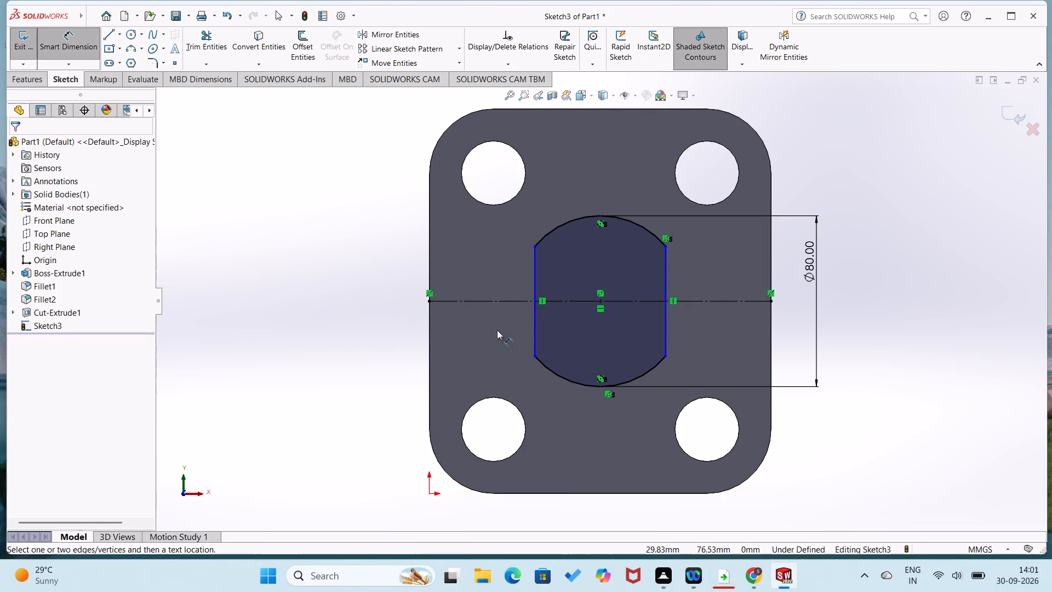
pyautogui.click(538, 331)
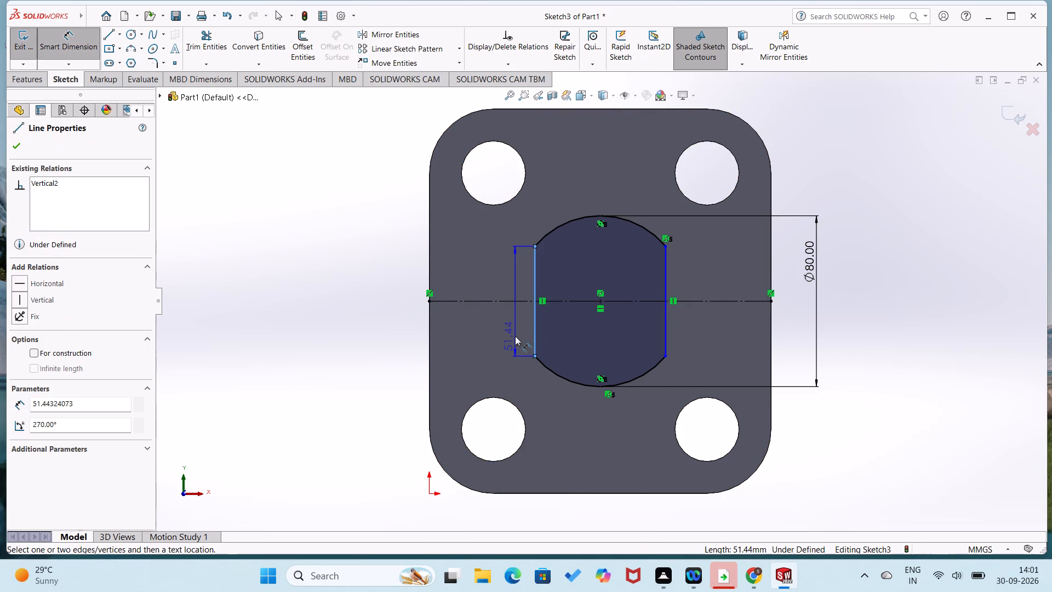
pyautogui.click(515, 336)
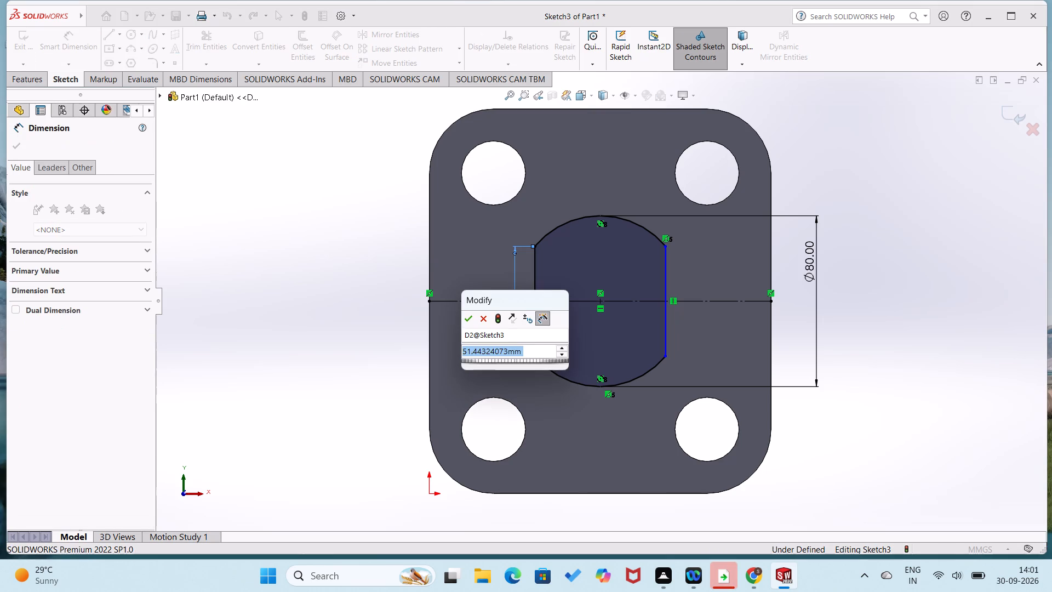
pyautogui.write('50')
pyautogui.press('Return')
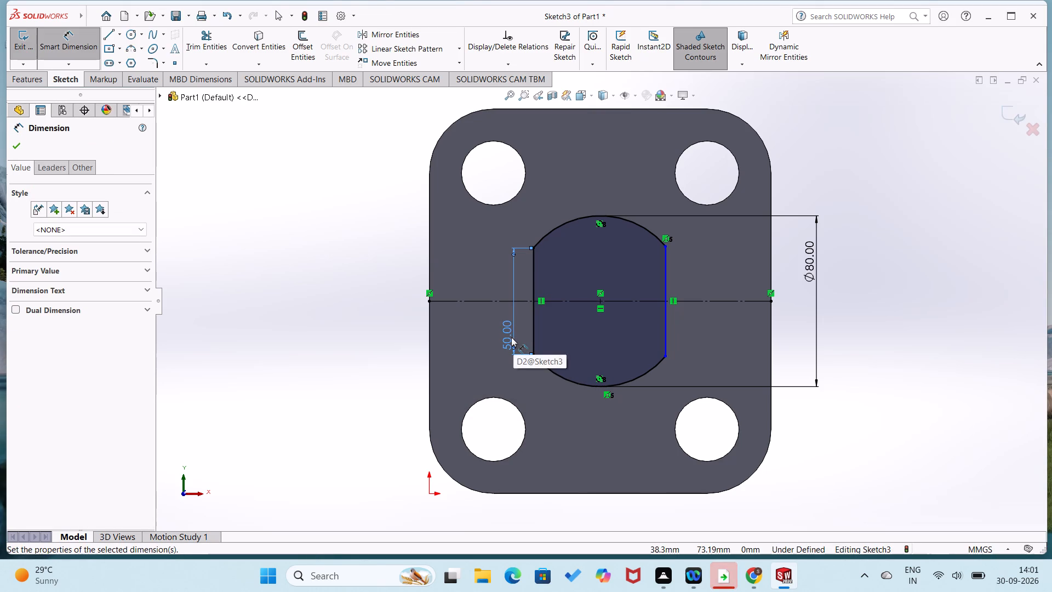
pyautogui.click(667, 326)
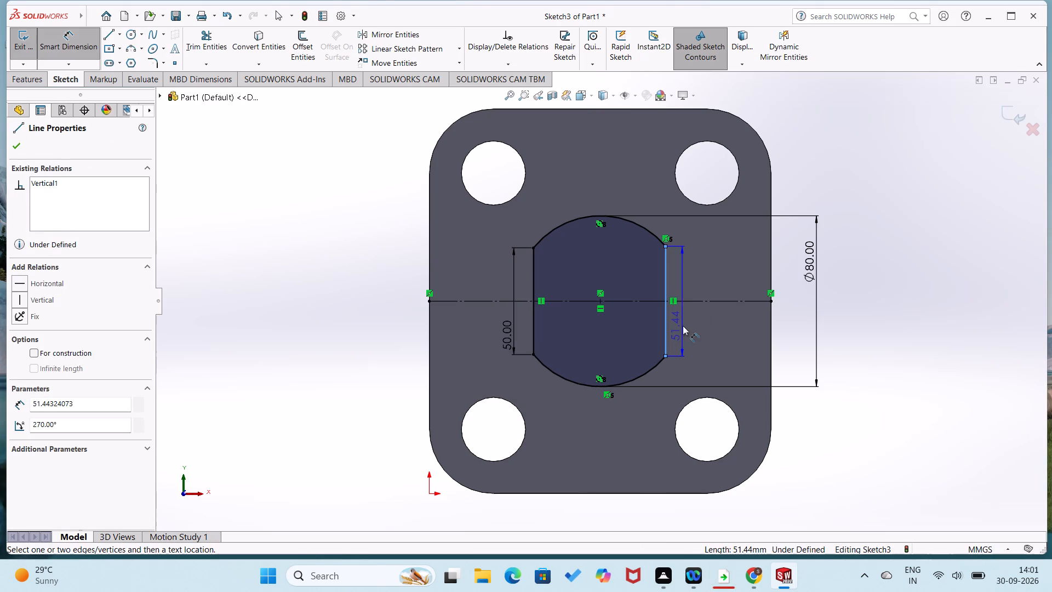
pyautogui.click(687, 325)
pyautogui.write('50')
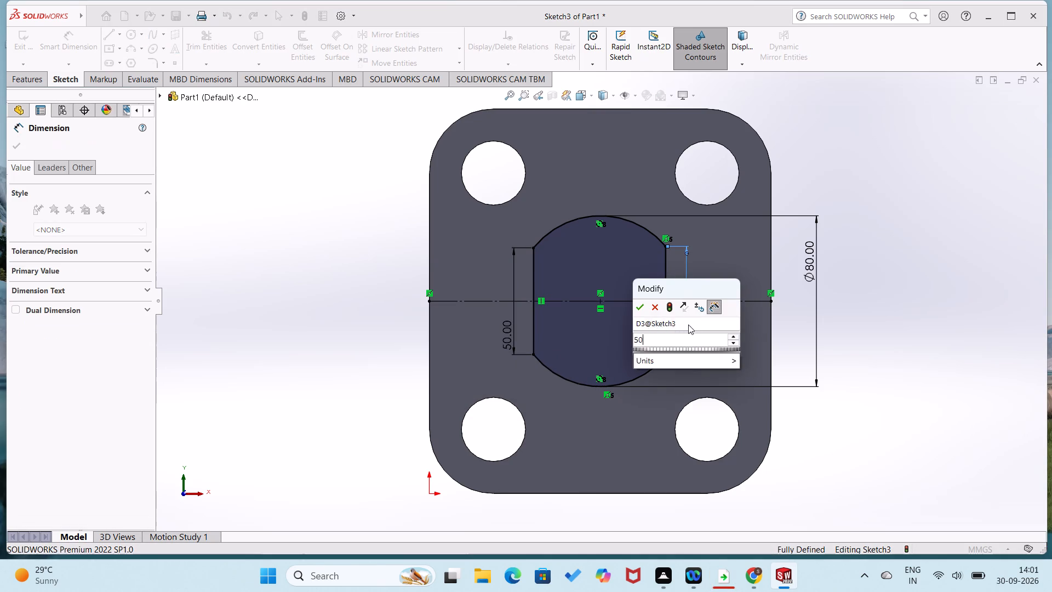
pyautogui.press('Return')
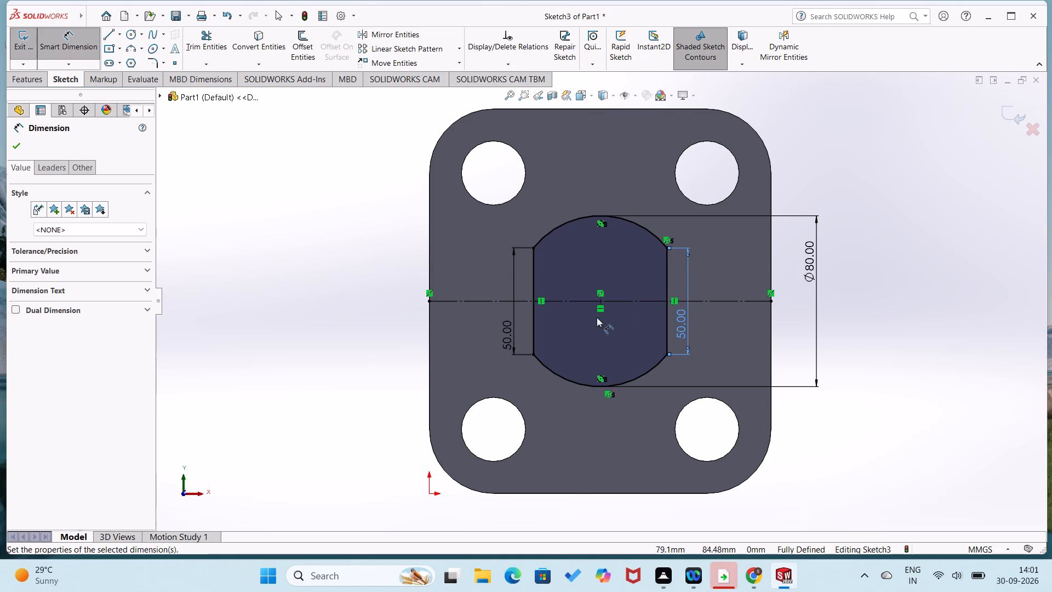
pyautogui.click(395, 405)
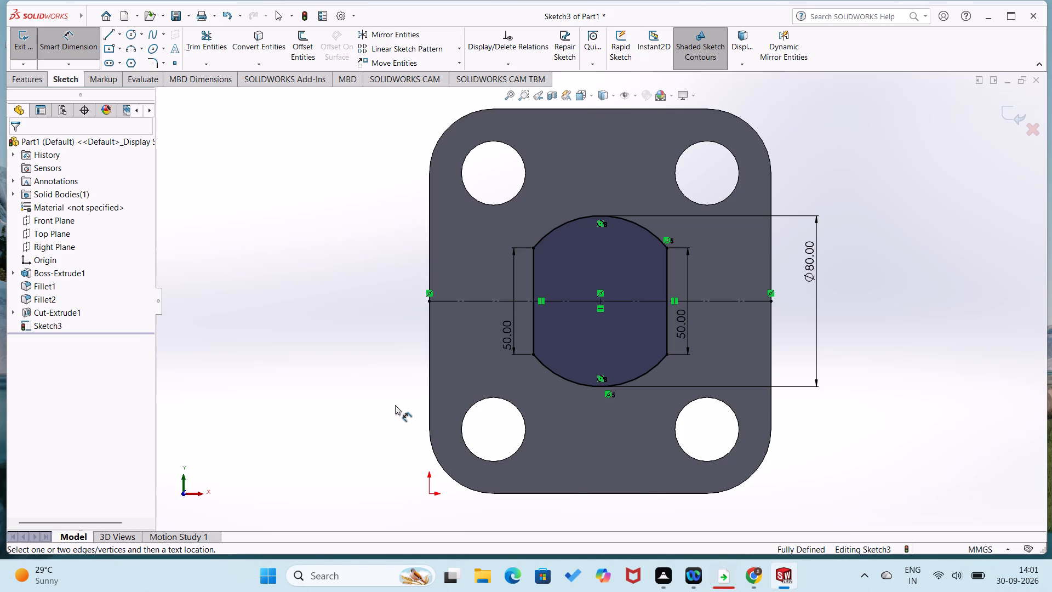
# Extrude the flat-sided central profile outward from the block's front face as a 60 mm blind boss, merged with the block.
pyautogui.click(43, 81)
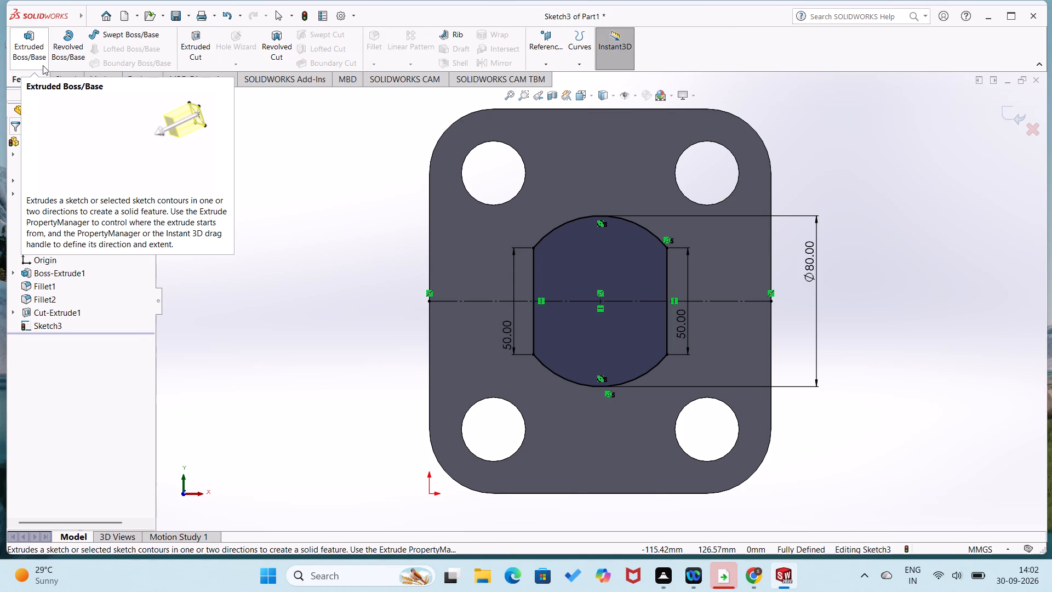
pyautogui.click(43, 65)
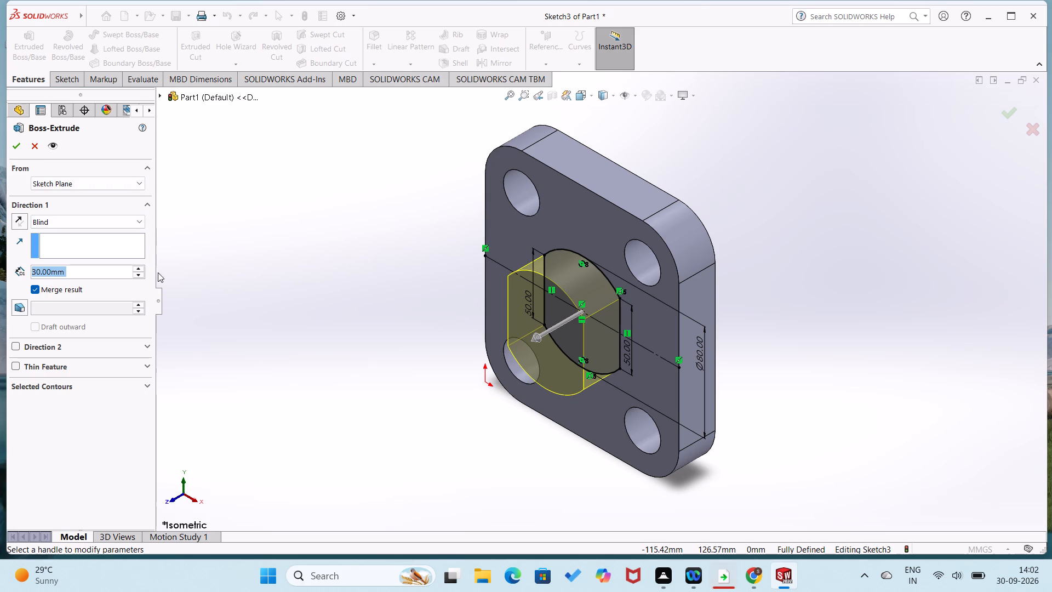
pyautogui.click(141, 267)
pyautogui.click(141, 267)
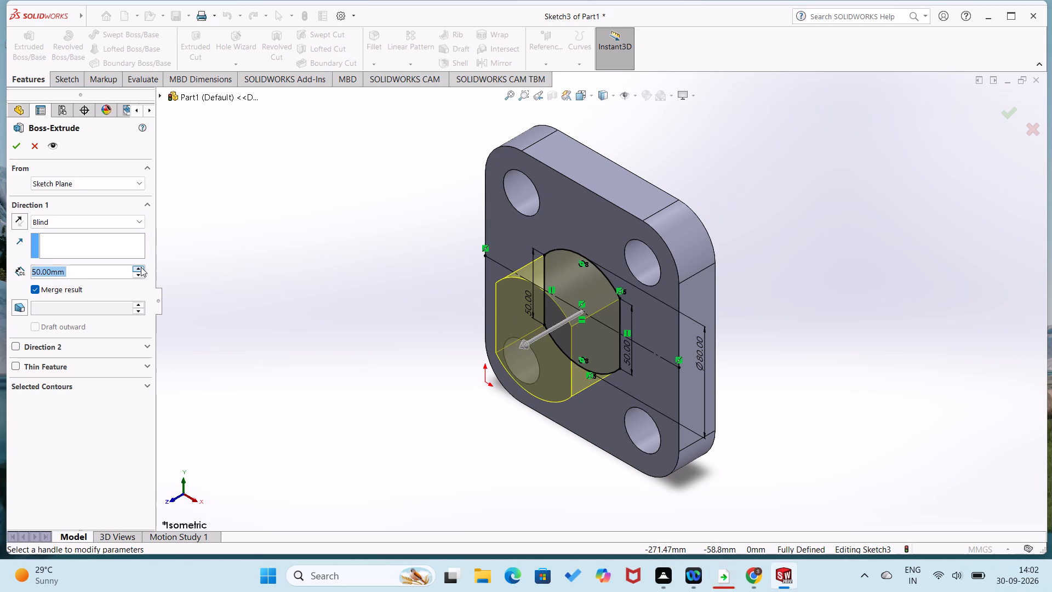
pyautogui.click(141, 267)
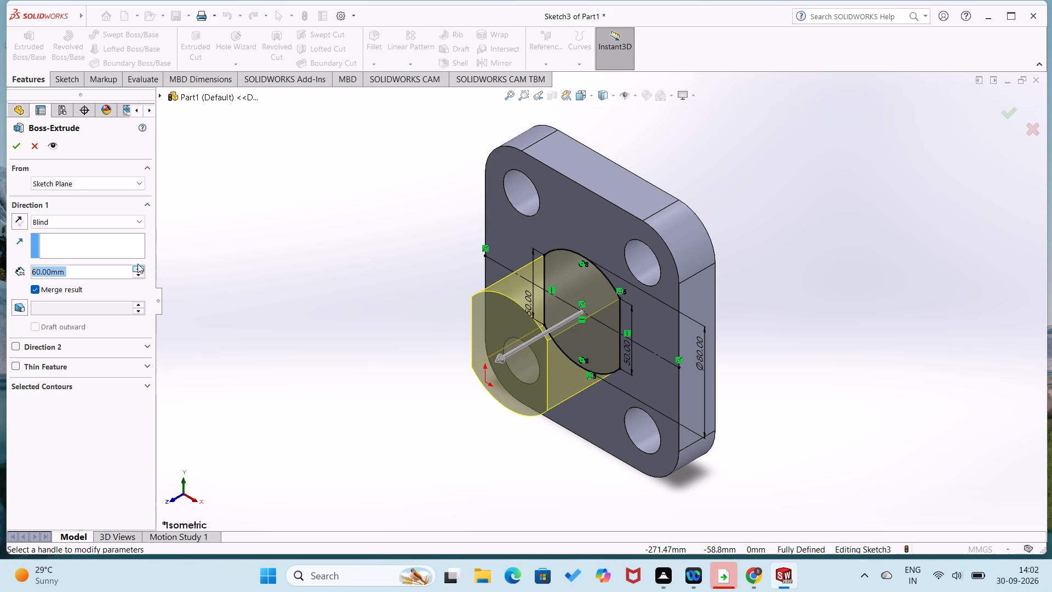
pyautogui.click(13, 144)
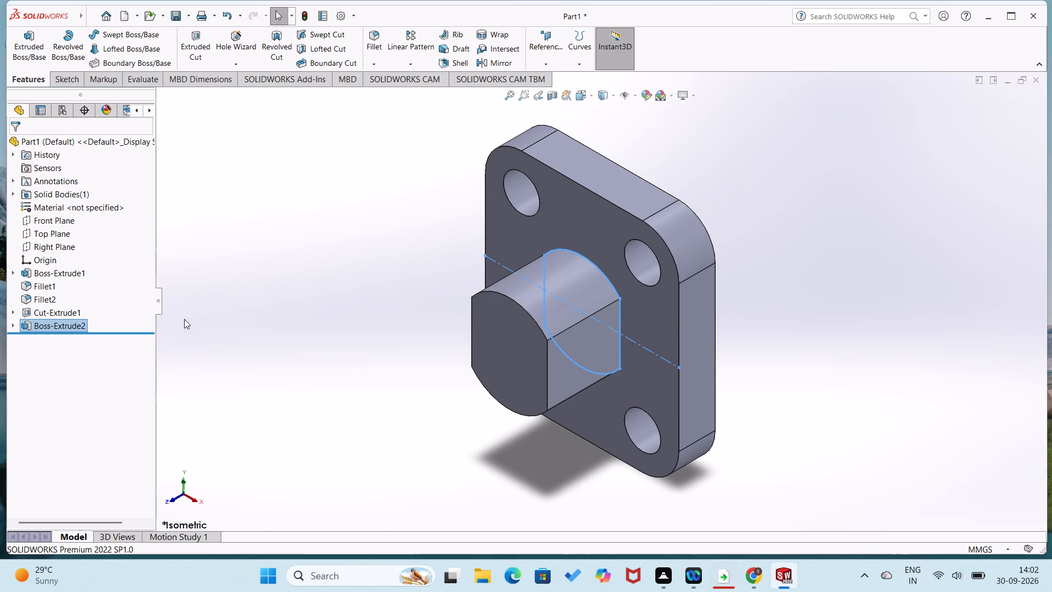
pyautogui.click(310, 320)
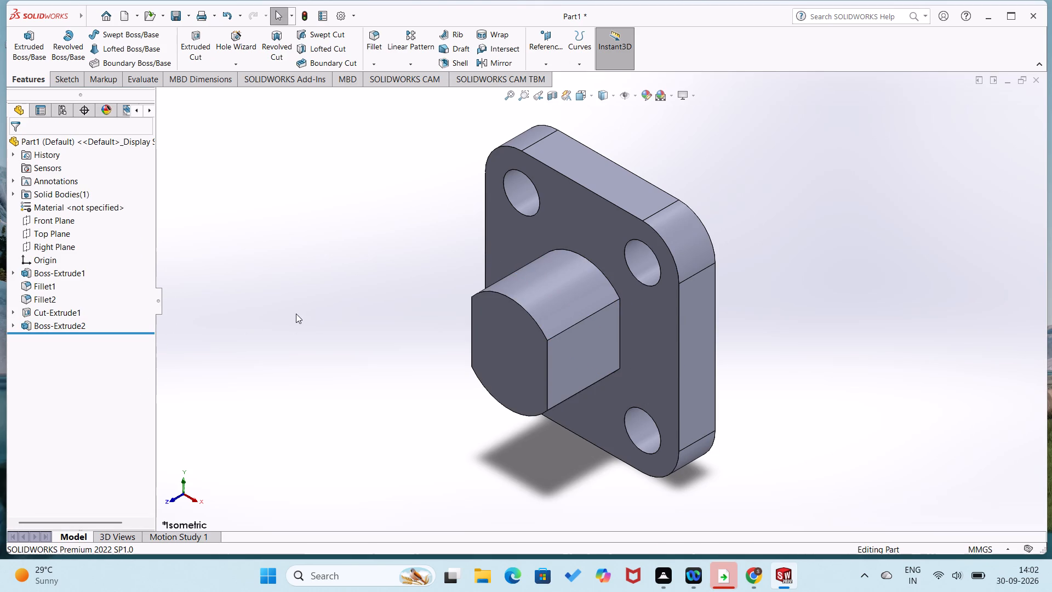
pyautogui.click(358, 359)
# Examine the block, its corner holes and the flat-sided central boss from several angles.
pyautogui.moveTo(370, 342); pyautogui.dragTo(453, 264, button='middle')
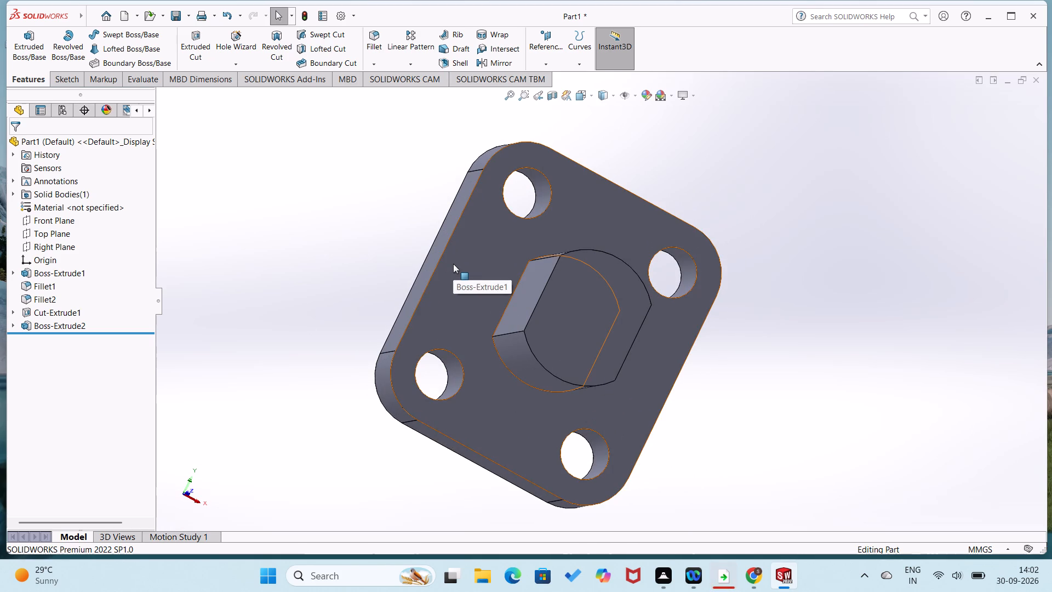
pyautogui.click(358, 301)
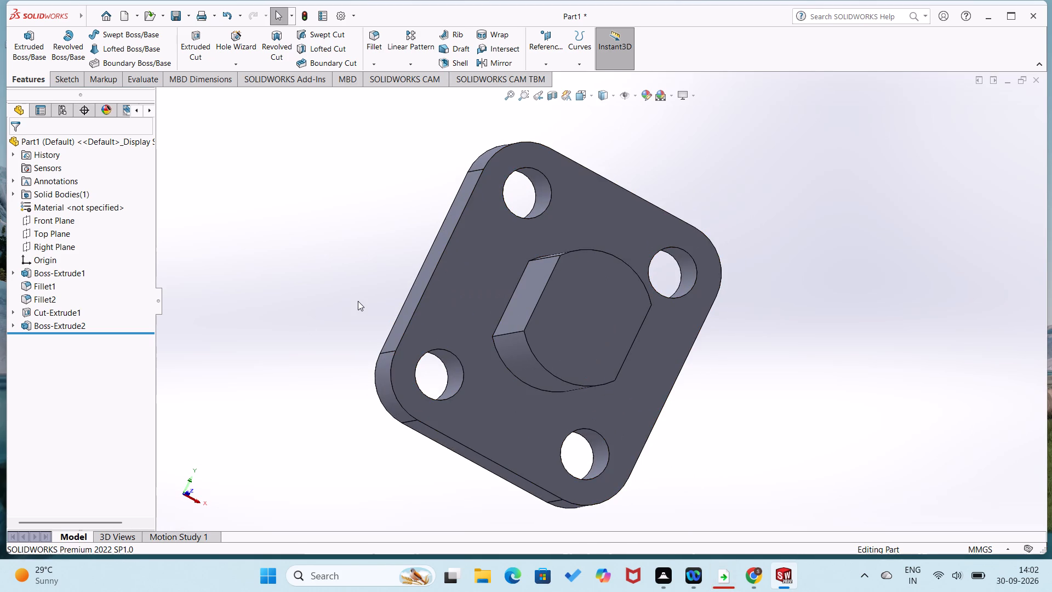
pyautogui.moveTo(358, 301); pyautogui.dragTo(297, 375, button='middle')
pyautogui.scroll(1, 296, 375)
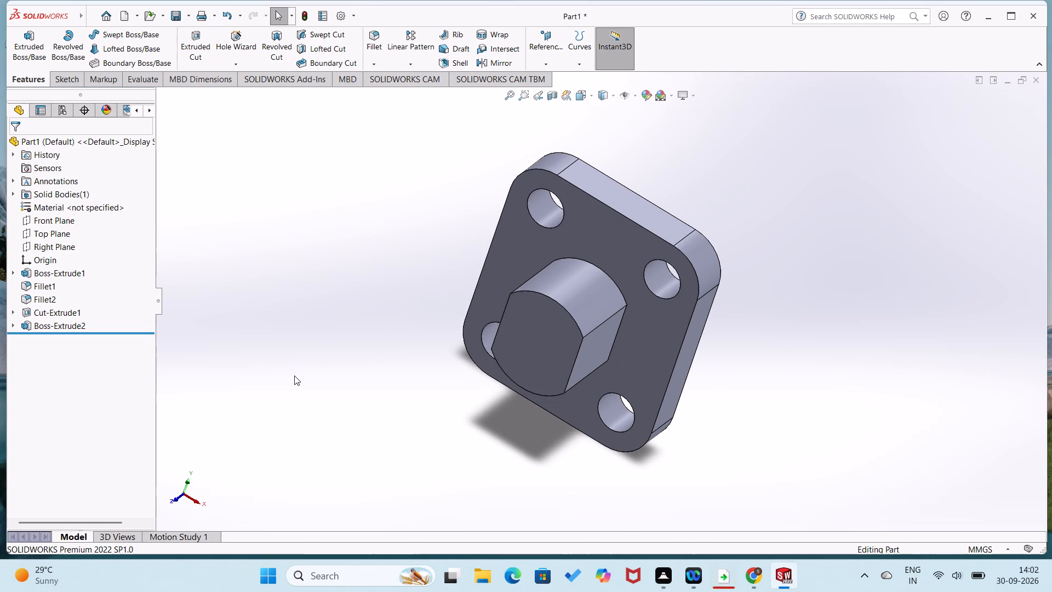
pyautogui.moveTo(294, 375); pyautogui.dragTo(371, 329, button='middle')
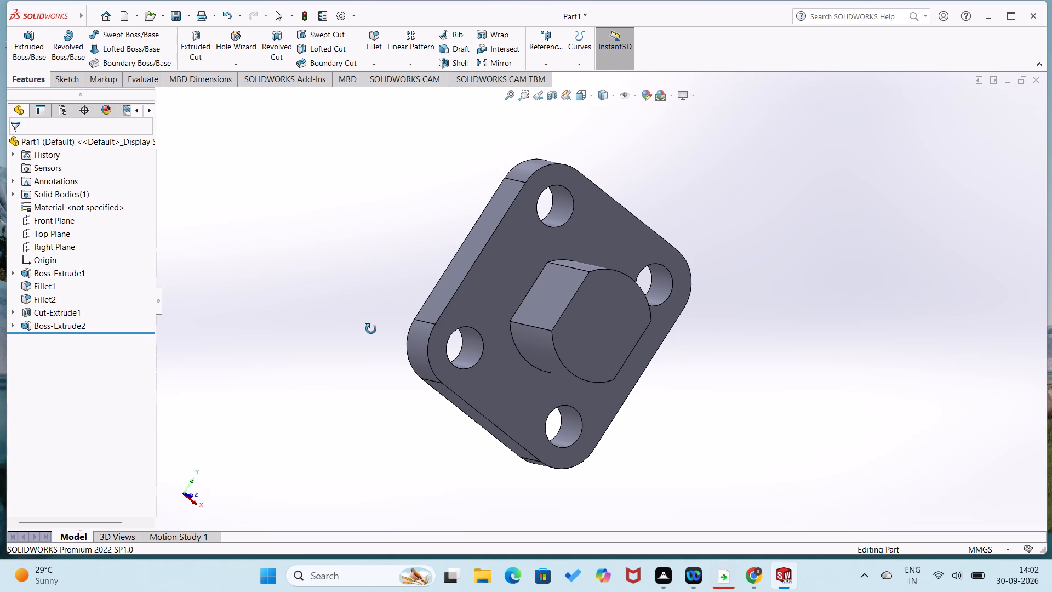
pyautogui.moveTo(371, 329); pyautogui.dragTo(414, 295, button='middle')
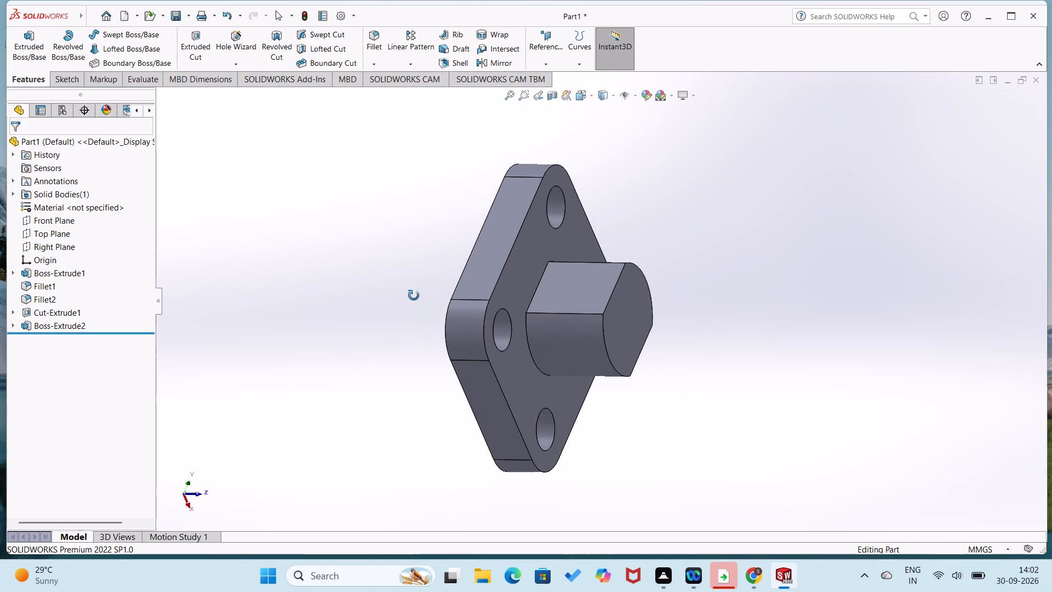
pyautogui.moveTo(414, 295); pyautogui.dragTo(408, 295, button='middle')
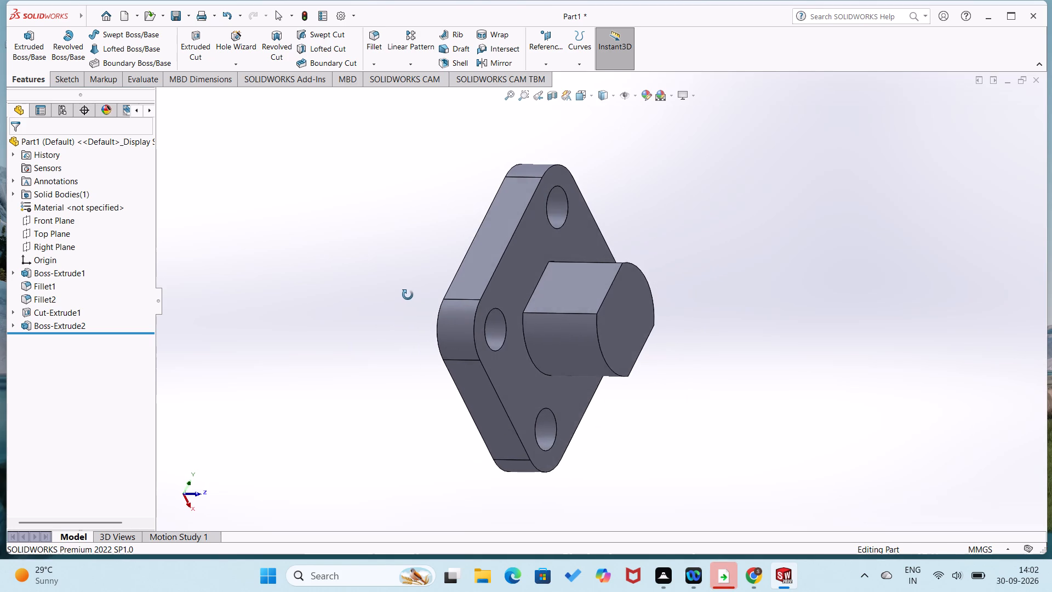
pyautogui.moveTo(408, 295); pyautogui.dragTo(297, 310, button='middle')
pyautogui.scroll(1, 387, 287)
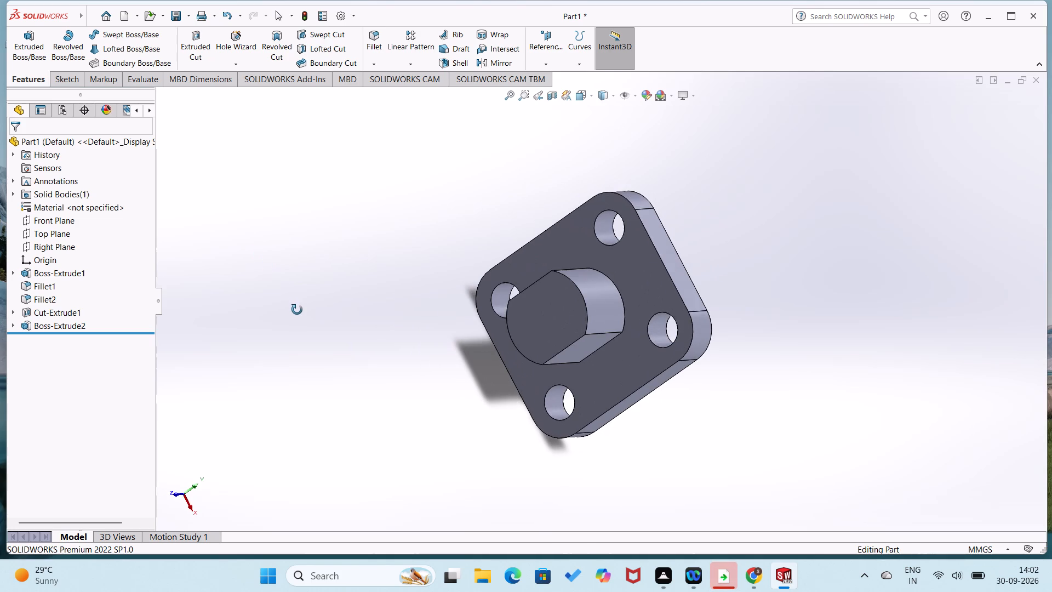
pyautogui.moveTo(297, 310); pyautogui.dragTo(297, 311, button='middle')
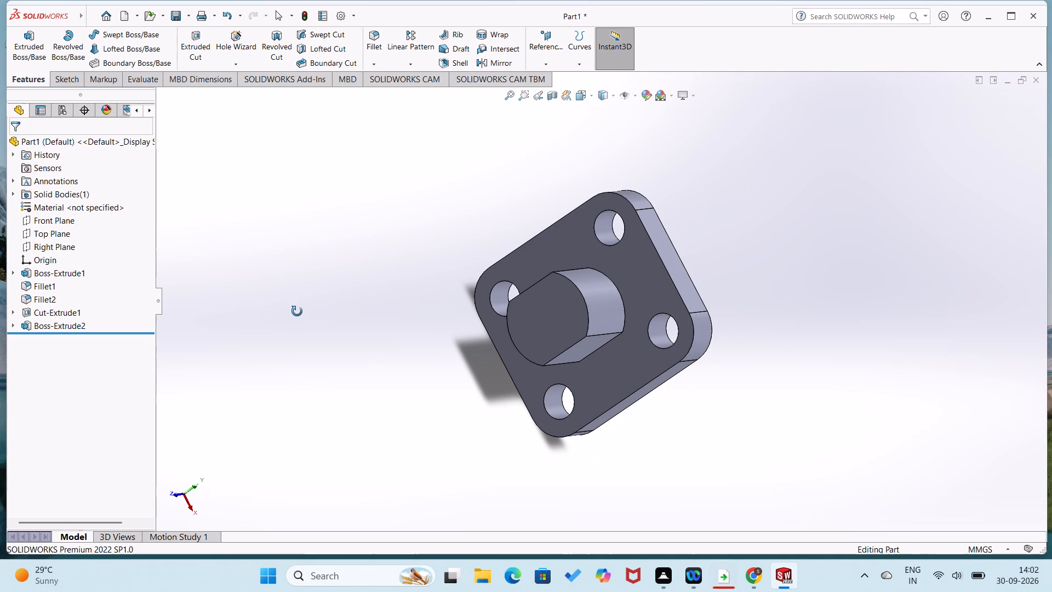
pyautogui.moveTo(297, 311); pyautogui.dragTo(300, 312, button='middle')
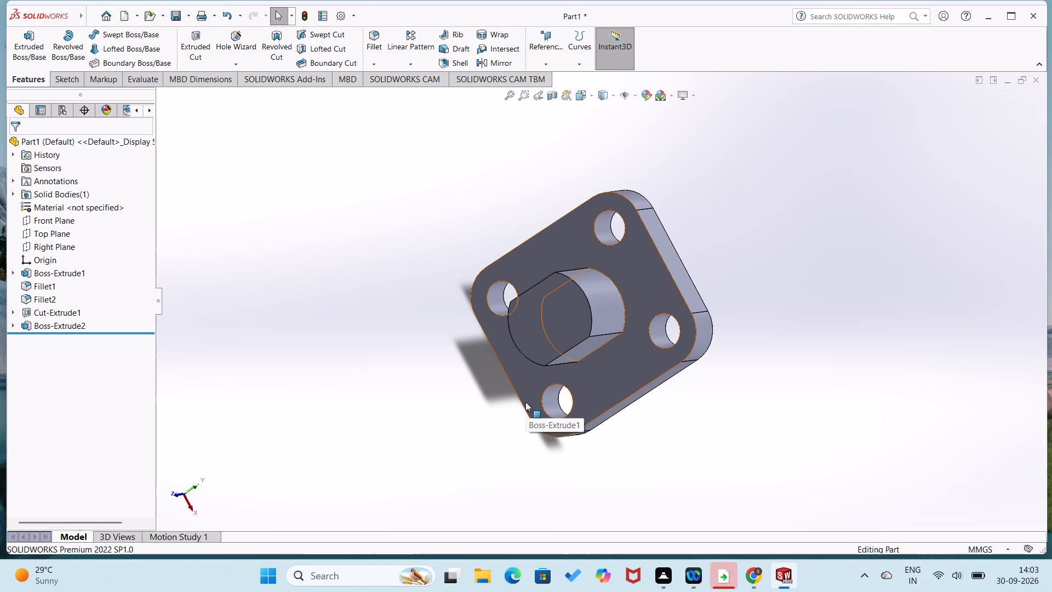
# Start a sketch on the block's front face and draw a short line from the boss's upper-right corner to its top arc.
pyautogui.hotkey('ctrl', '8')
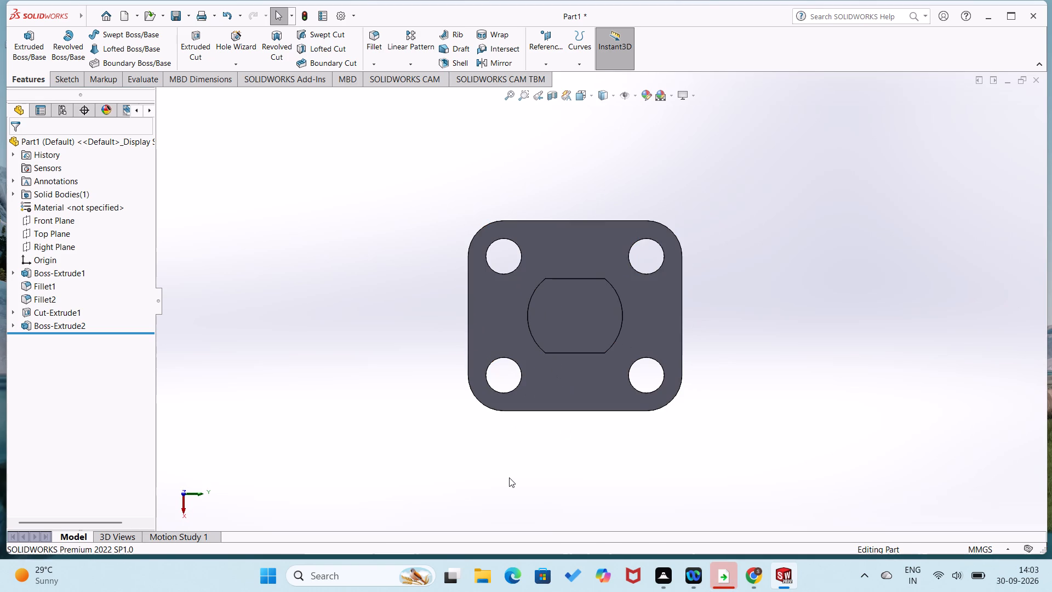
pyautogui.rightClick(556, 381)
pyautogui.click(585, 319)
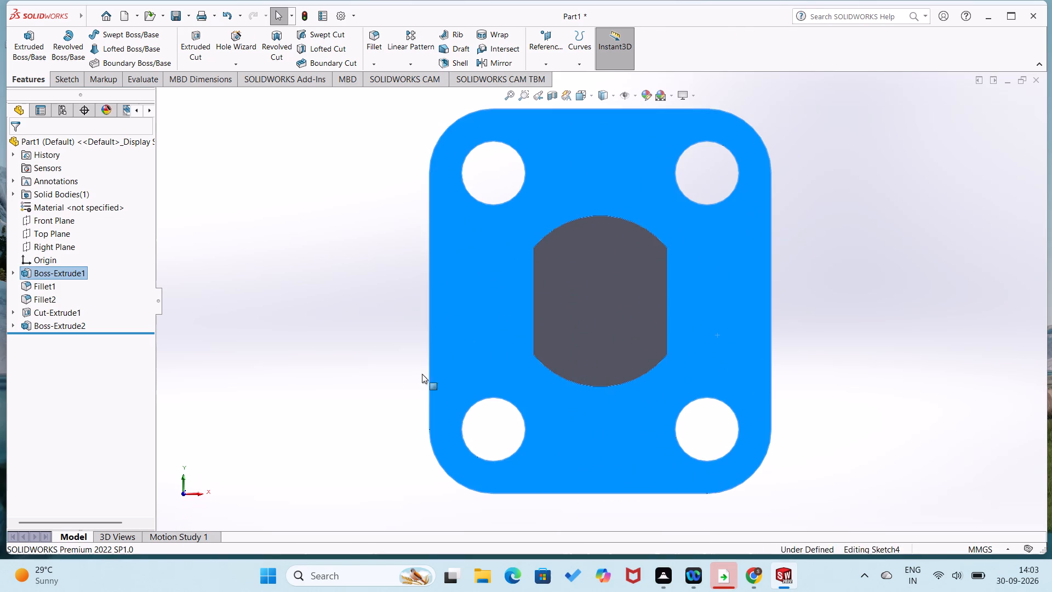
pyautogui.click(358, 390)
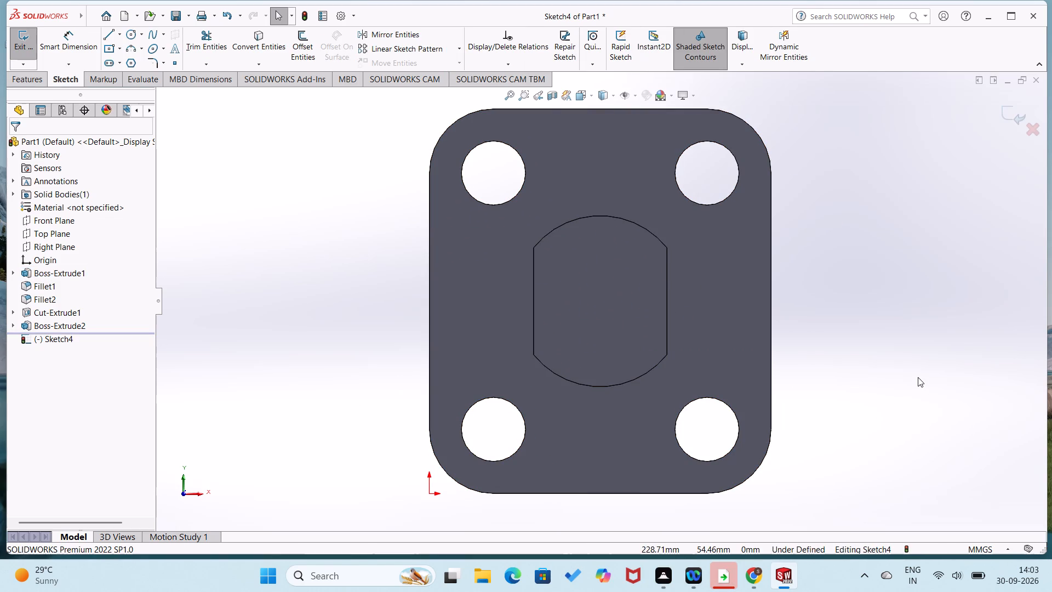
pyautogui.moveTo(948, 351); pyautogui.dragTo(883, 381, button='right')
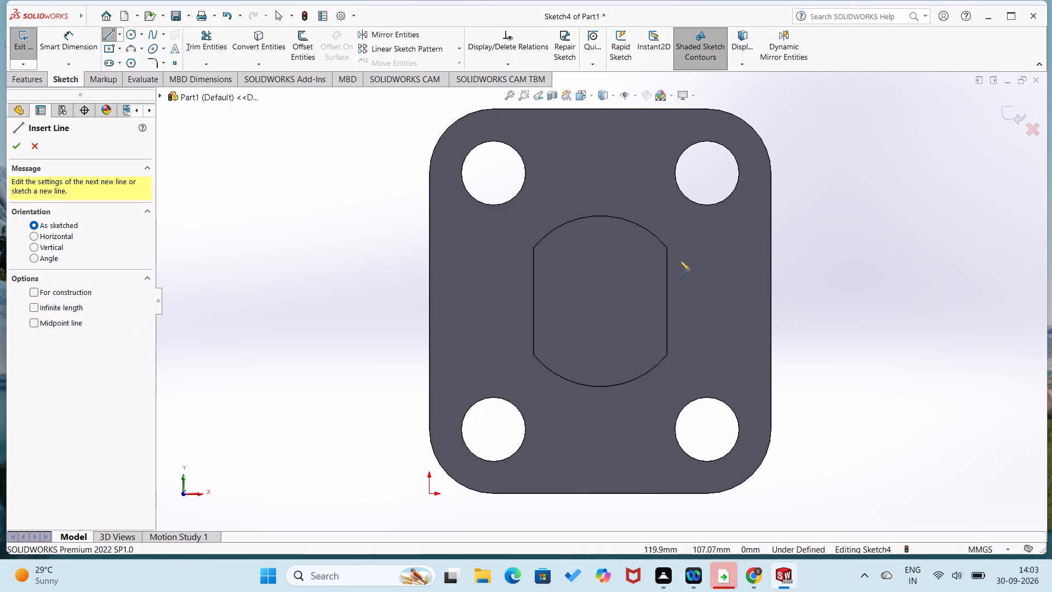
pyautogui.click(666, 249)
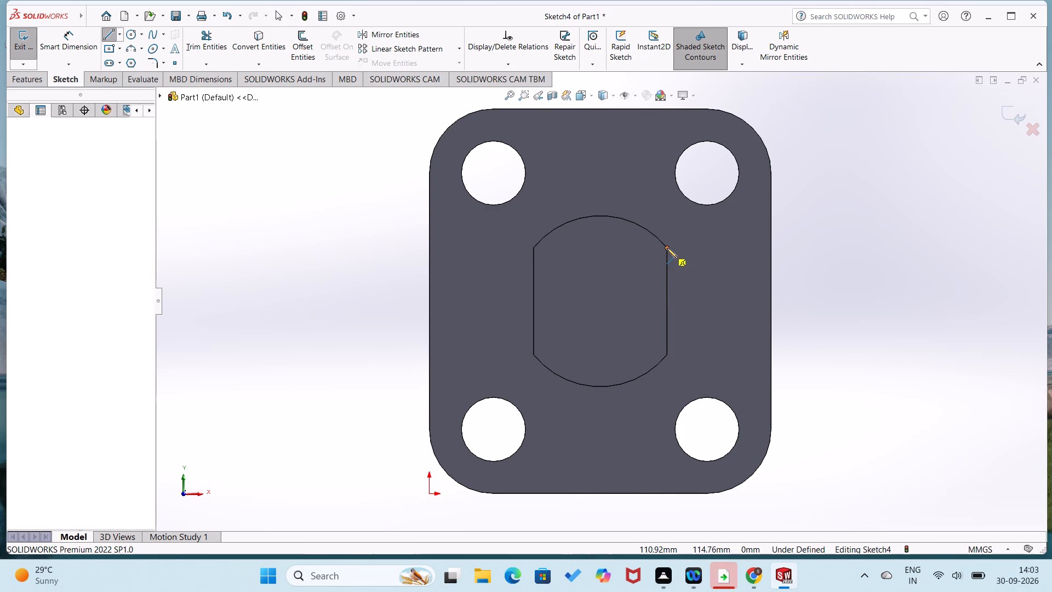
pyautogui.click(649, 232)
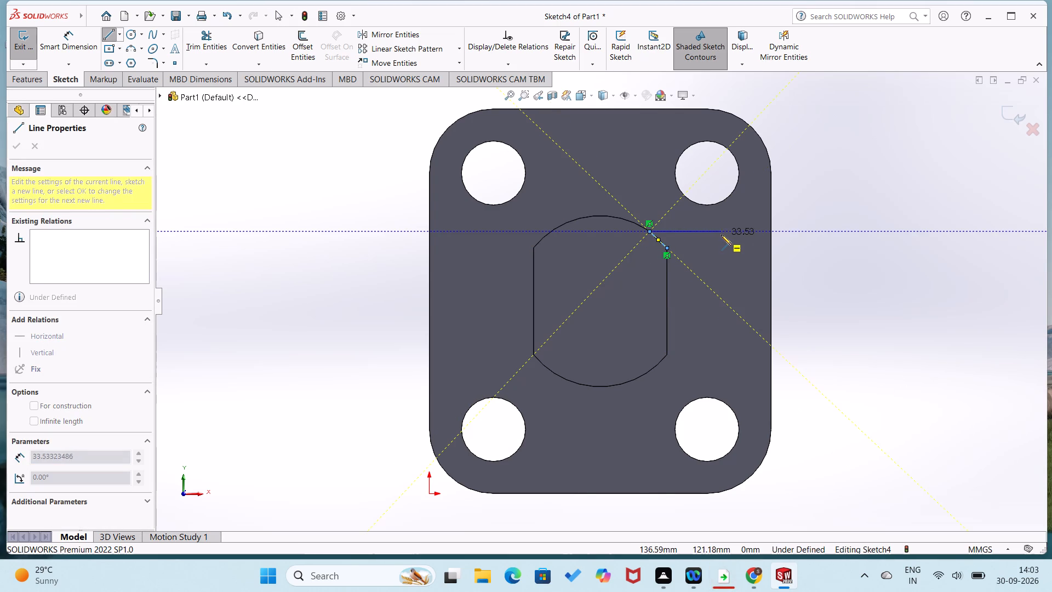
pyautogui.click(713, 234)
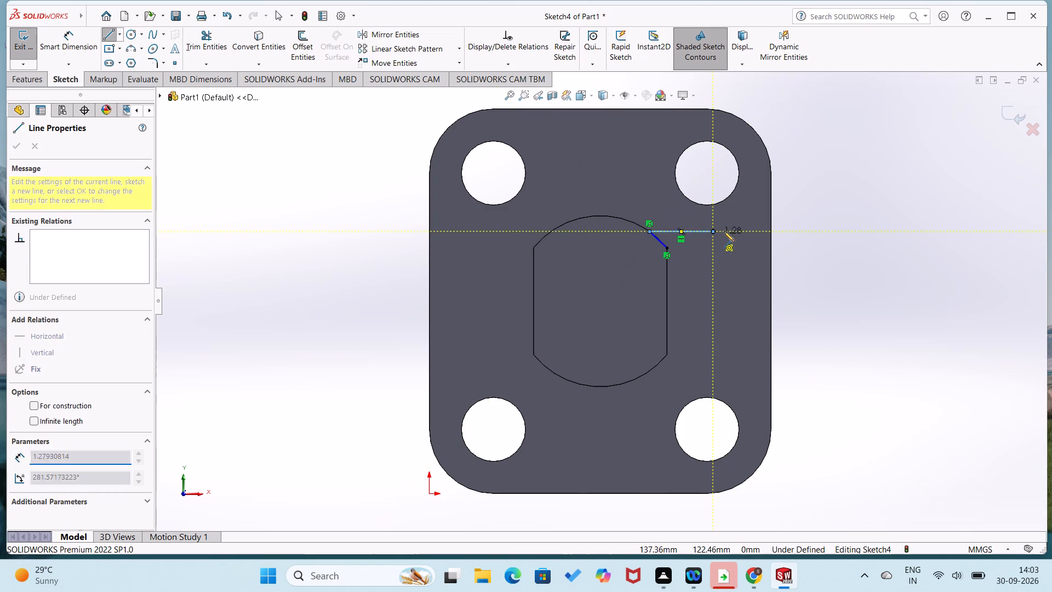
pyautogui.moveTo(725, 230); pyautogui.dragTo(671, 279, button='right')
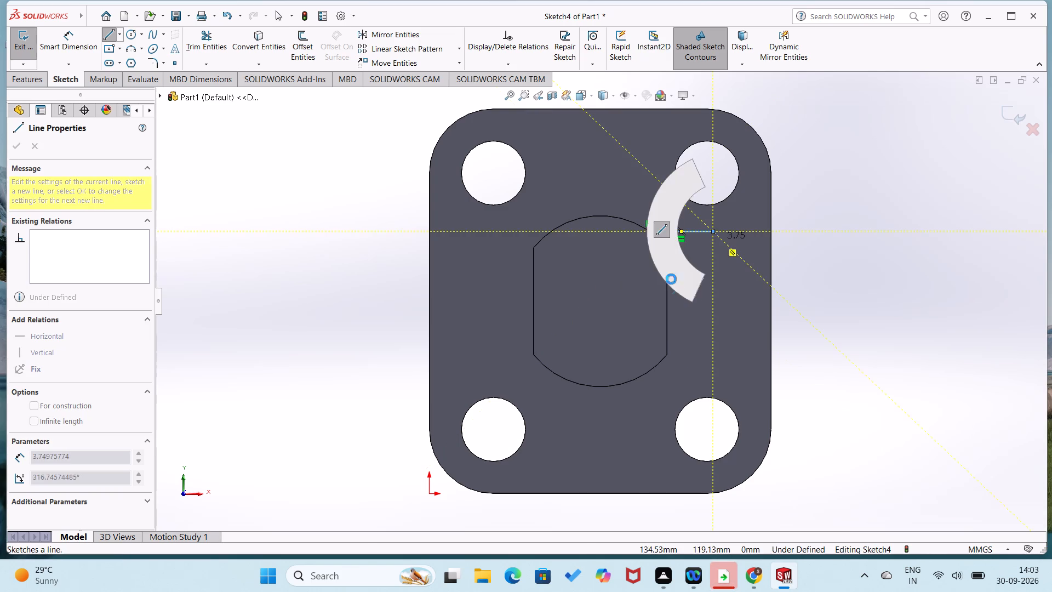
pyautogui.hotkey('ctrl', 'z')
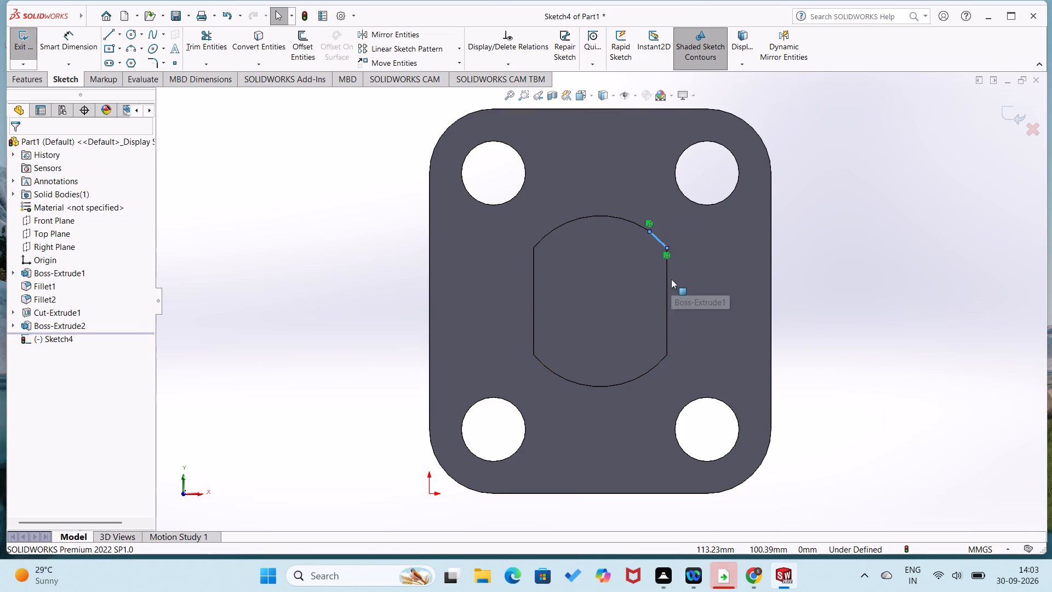
# From the short line's upper end, draw a stepped chain: horizontal outward, vertical up, and about 23 mm horizontally to the block's right edge.
pyautogui.moveTo(875, 266); pyautogui.dragTo(747, 318, button='right')
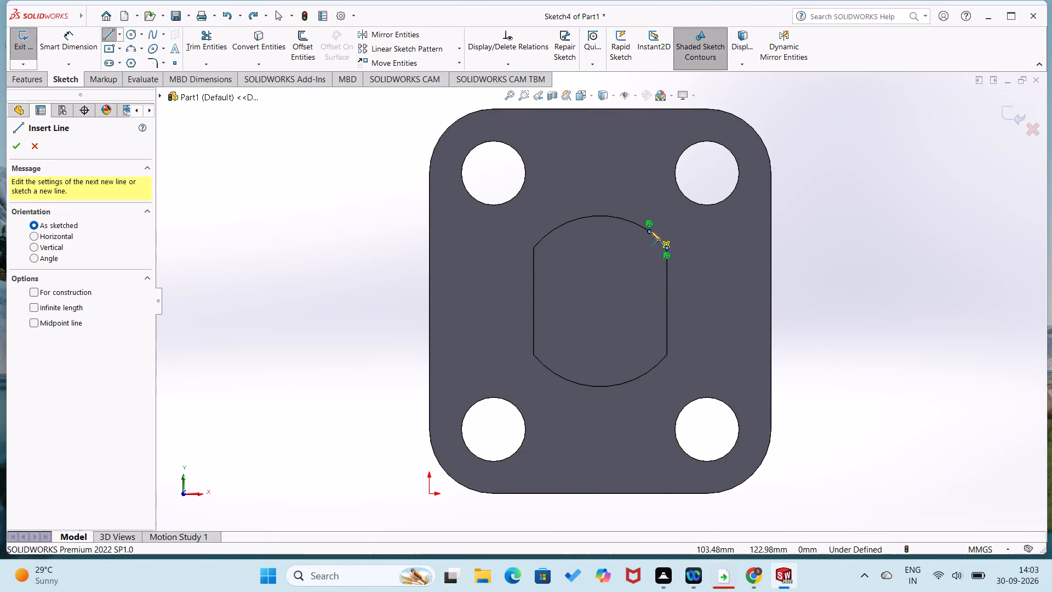
pyautogui.click(650, 231)
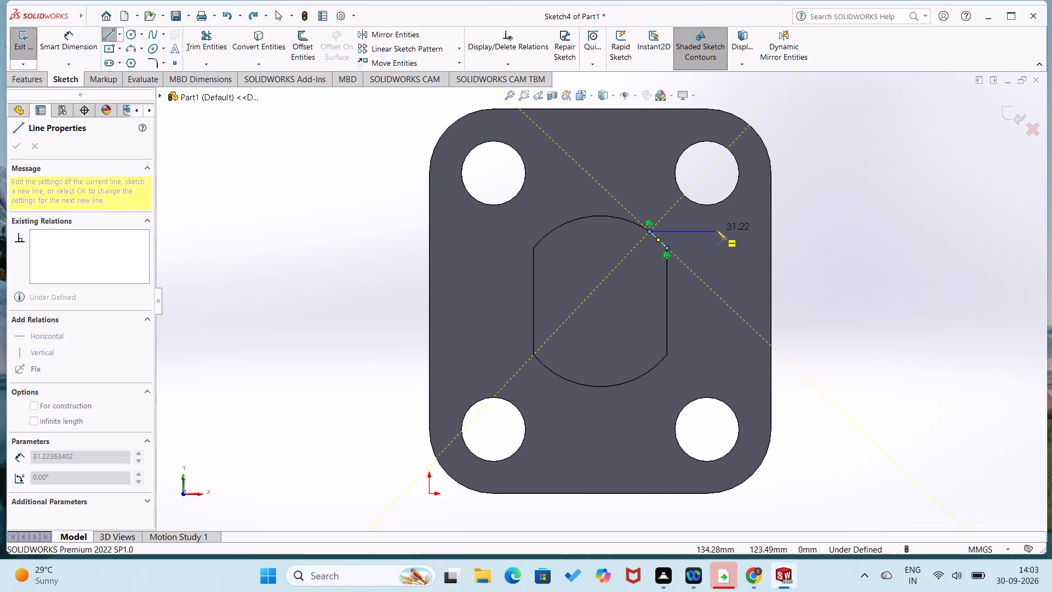
pyautogui.click(721, 231)
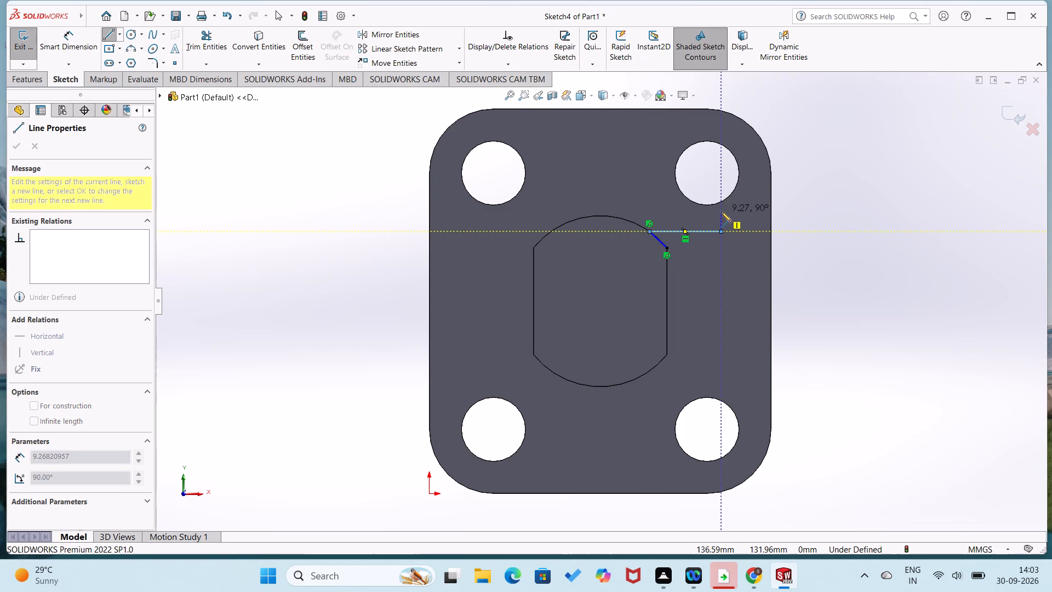
pyautogui.click(720, 186)
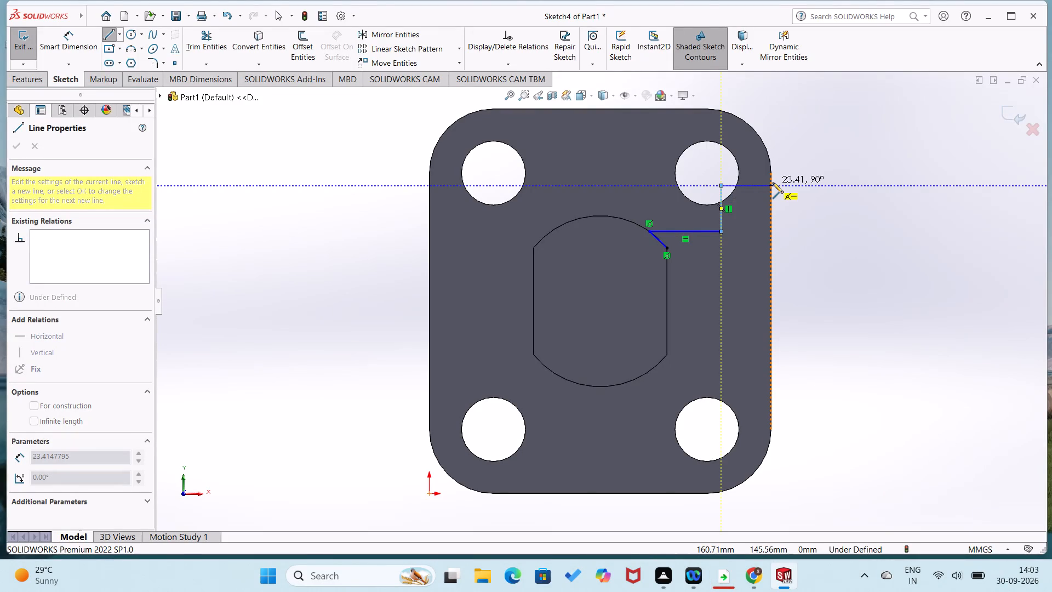
pyautogui.click(771, 184)
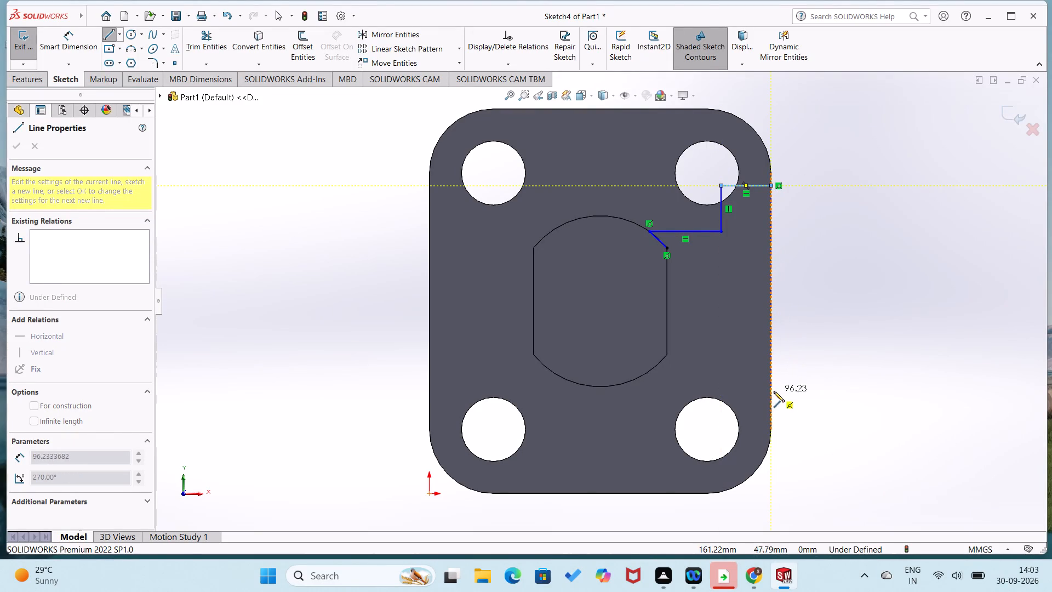
pyautogui.moveTo(774, 391); pyautogui.dragTo(789, 304, button='right')
# Draw a 50 mm vertical line along the boss's right flat, connecting its upper and lower corners.
pyautogui.moveTo(820, 305); pyautogui.dragTo(761, 356, button='right')
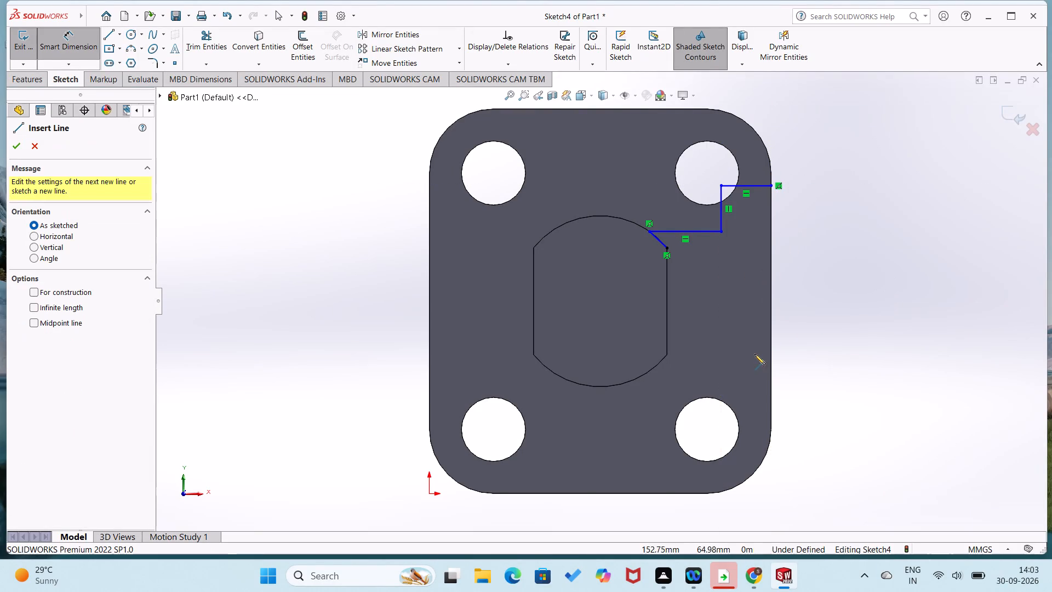
pyautogui.click(667, 249)
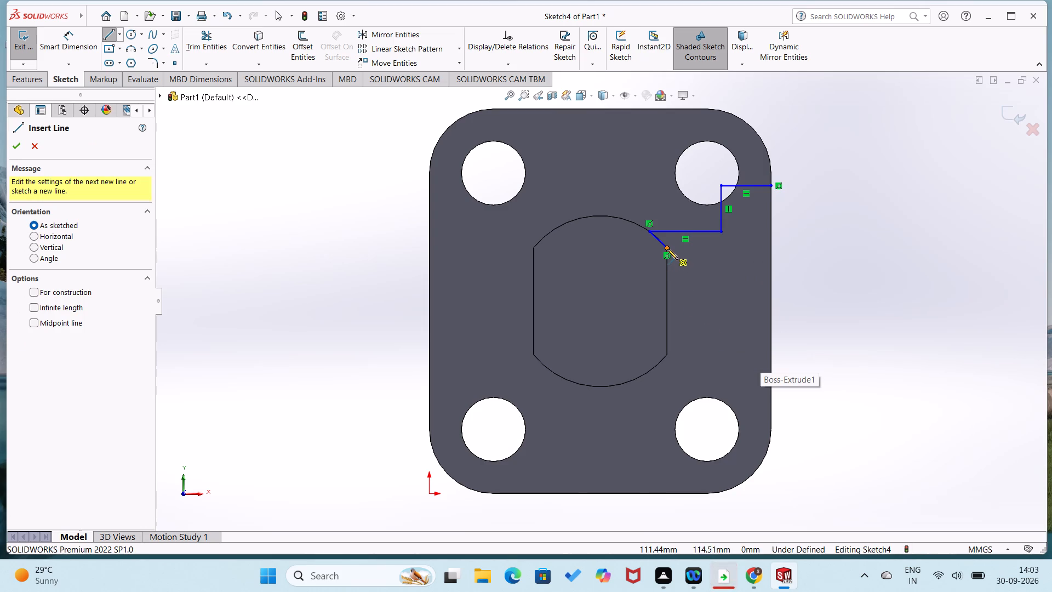
pyautogui.click(668, 356)
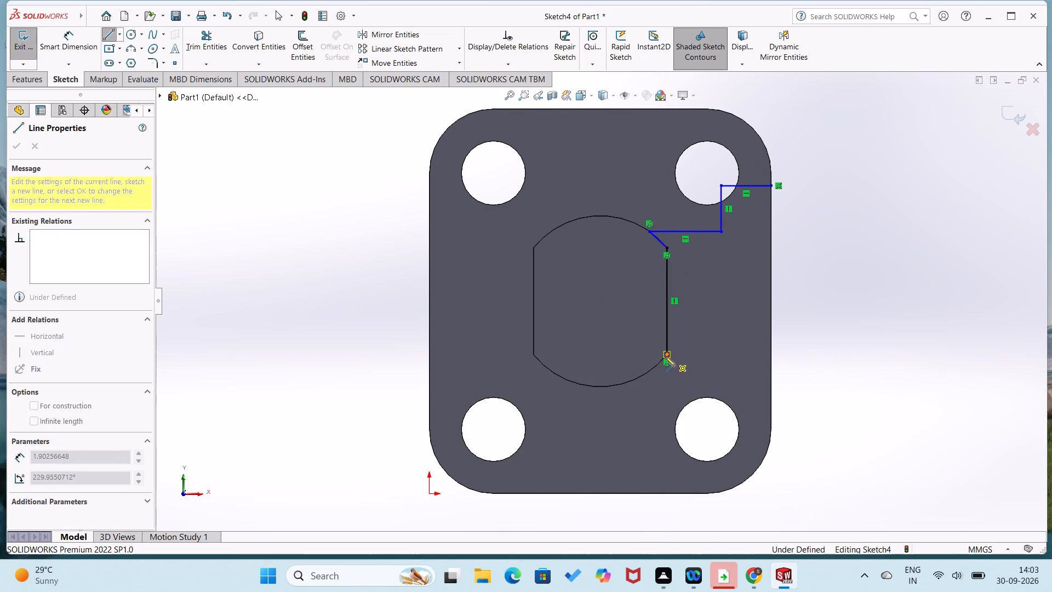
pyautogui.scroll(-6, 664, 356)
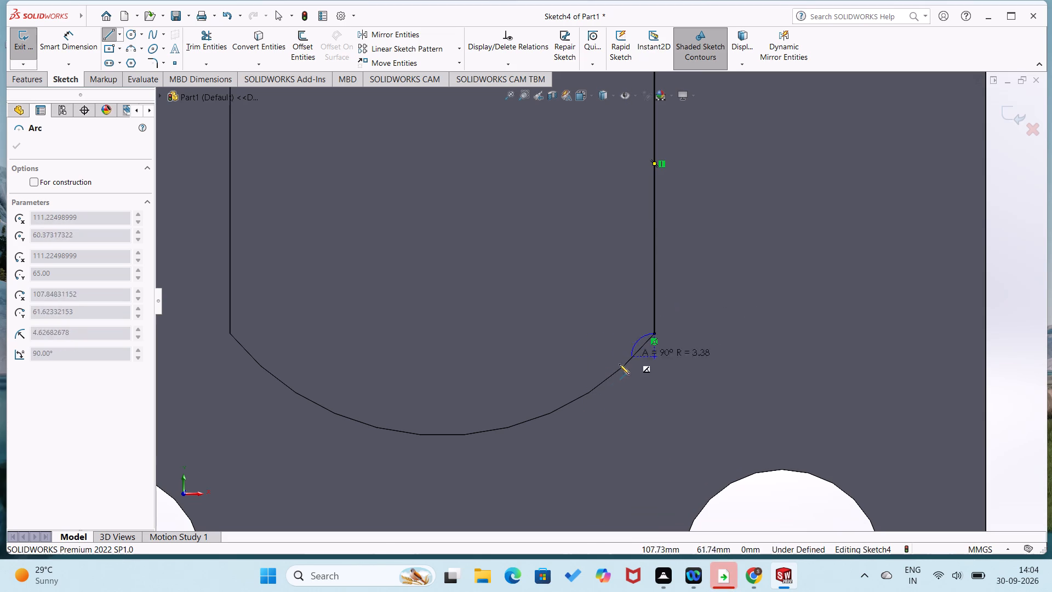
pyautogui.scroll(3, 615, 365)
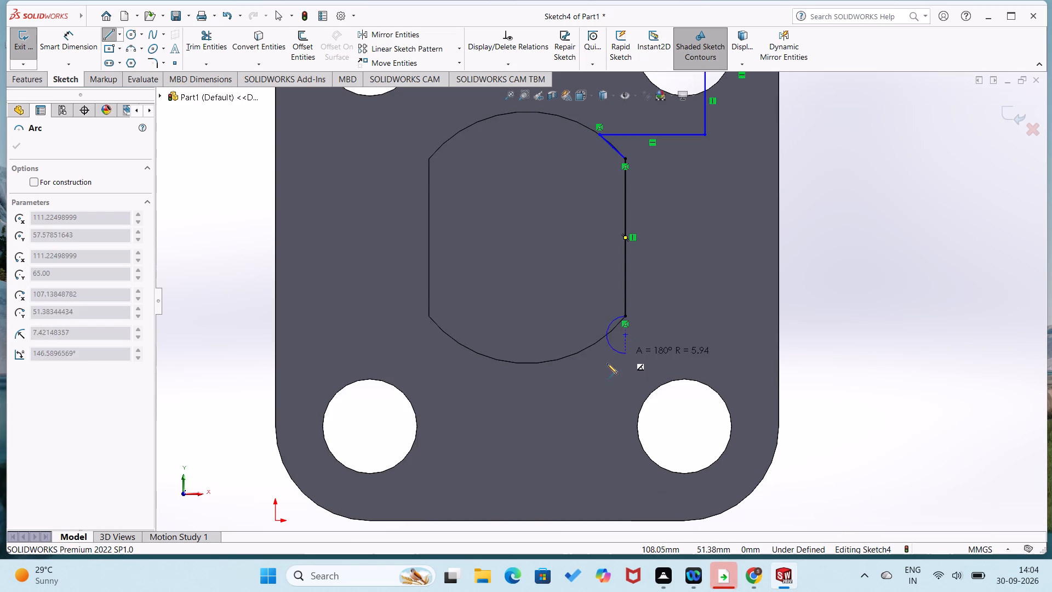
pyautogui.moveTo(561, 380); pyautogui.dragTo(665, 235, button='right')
# Draw a short line from the boss's lower-right corner to a point on its bottom arc.
pyautogui.moveTo(674, 304); pyautogui.dragTo(565, 370, button='right')
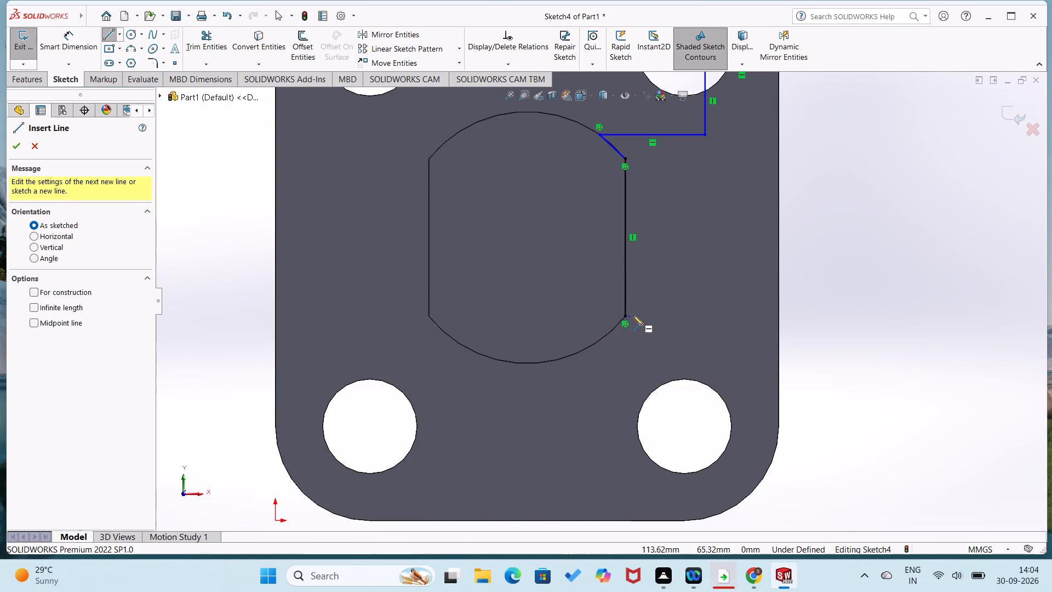
pyautogui.scroll(-2, 626, 318)
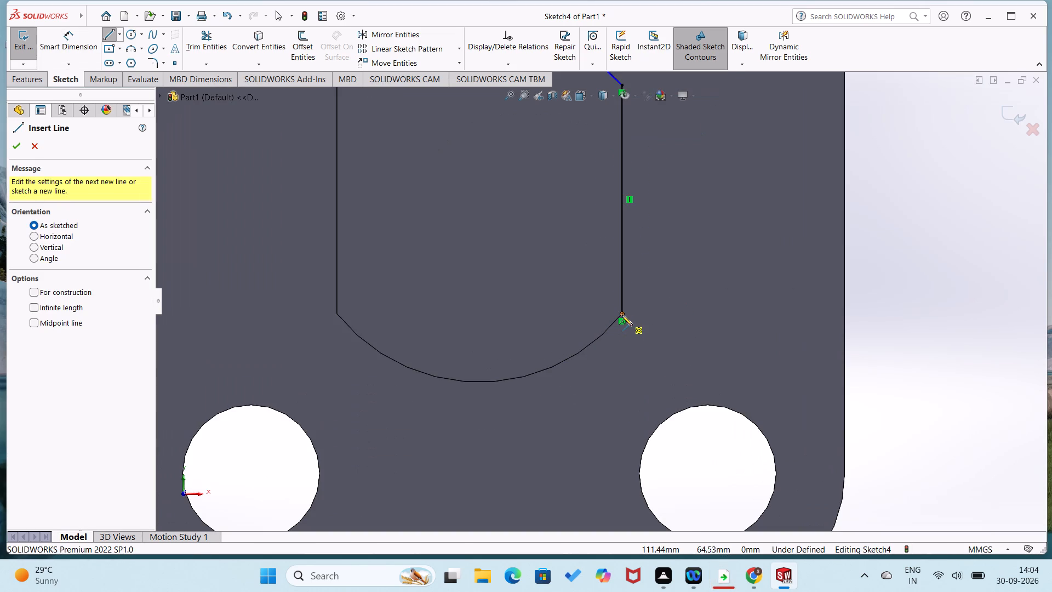
pyautogui.click(621, 315)
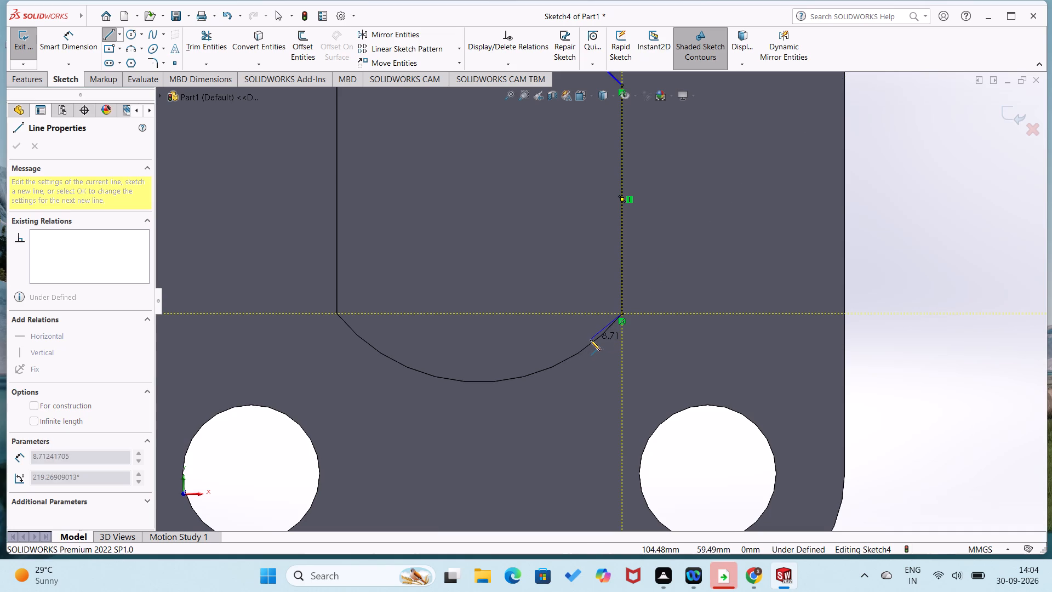
pyautogui.click(589, 345)
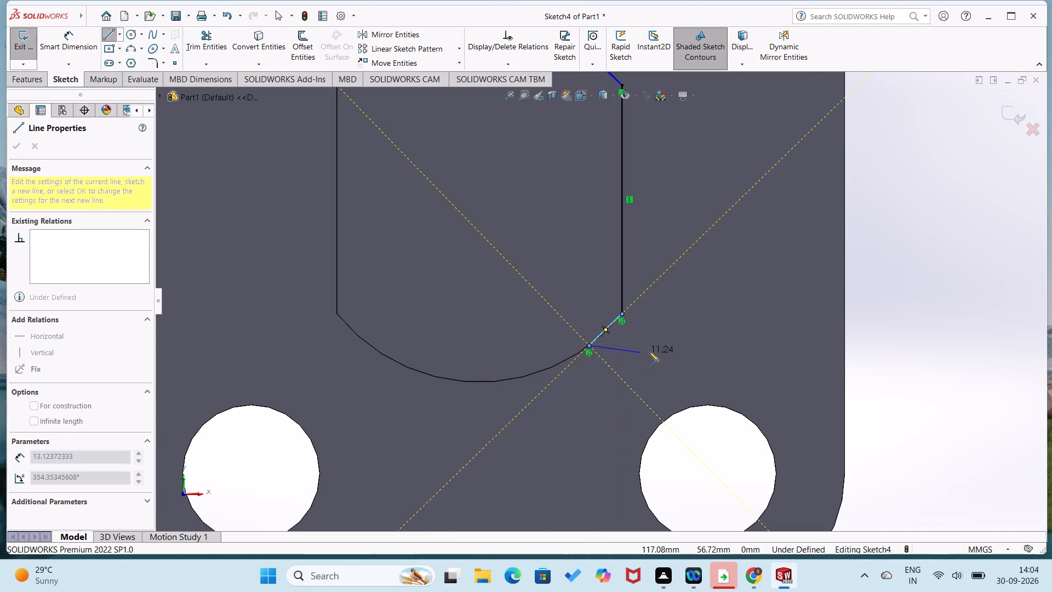
# Continue with a horizontal line outward, about 20 mm down and about 23 mm to the block's right edge, closing the profile along that edge.
pyautogui.scroll(3, 649, 351)
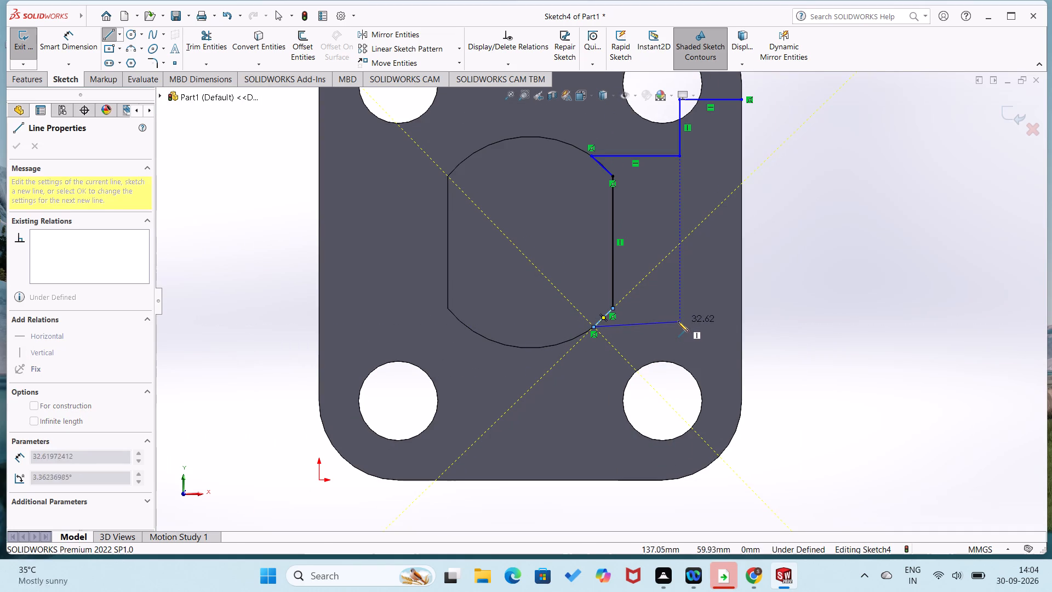
pyautogui.click(678, 328)
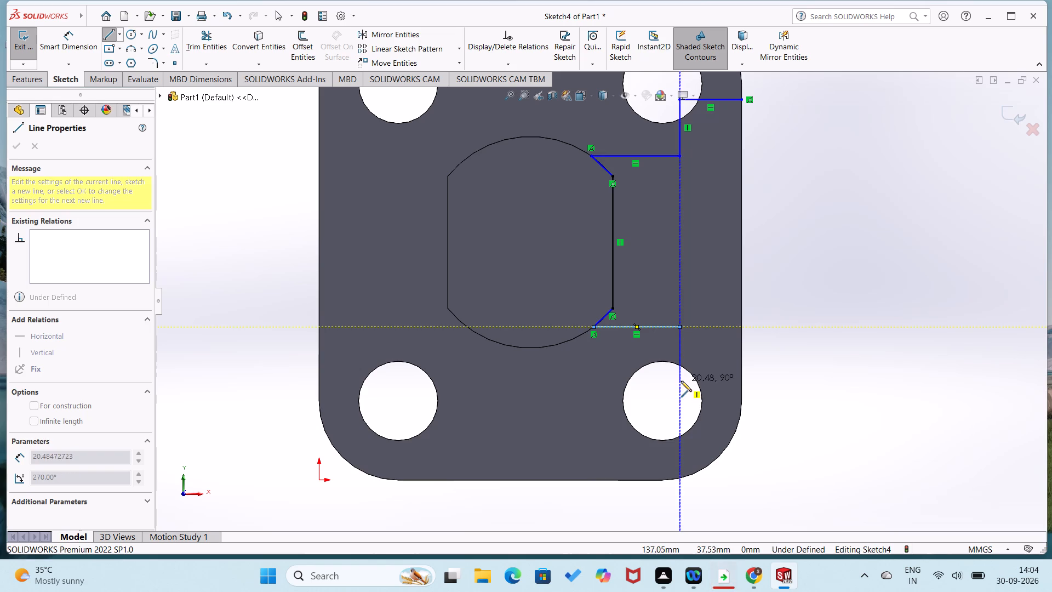
pyautogui.click(681, 381)
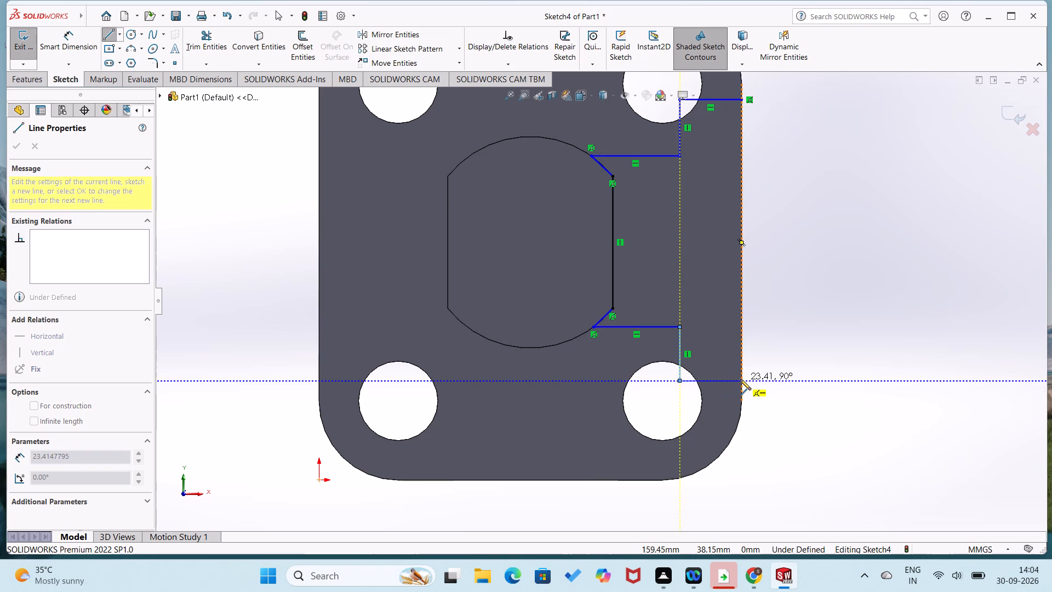
pyautogui.click(740, 379)
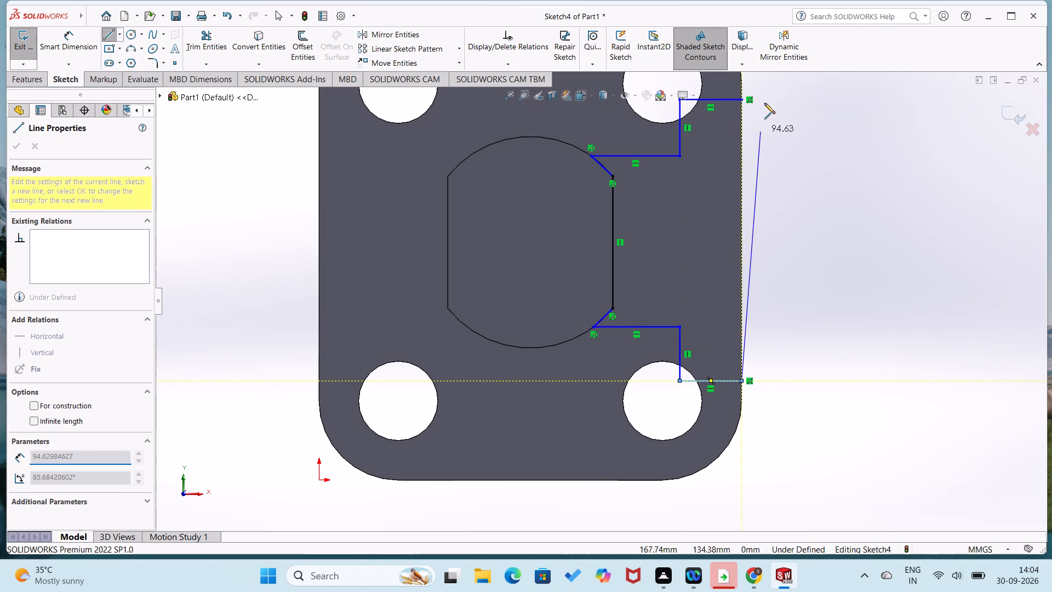
pyautogui.click(744, 98)
# Dimension the lower and upper horizontal lines that meet the block's right edge to 25 mm each.
pyautogui.moveTo(826, 258); pyautogui.dragTo(867, 190, button='right')
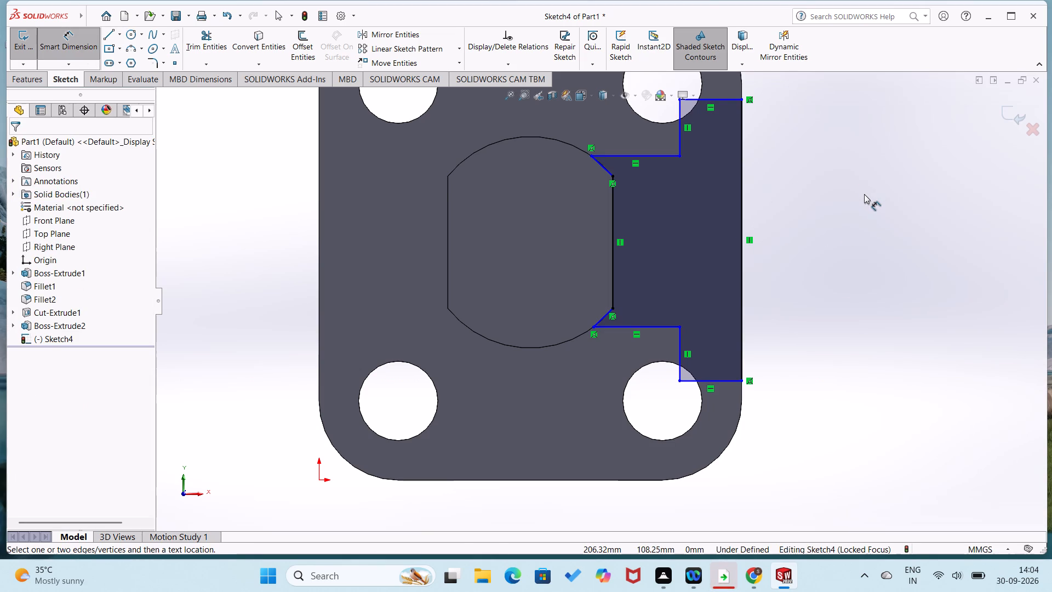
pyautogui.click(733, 383)
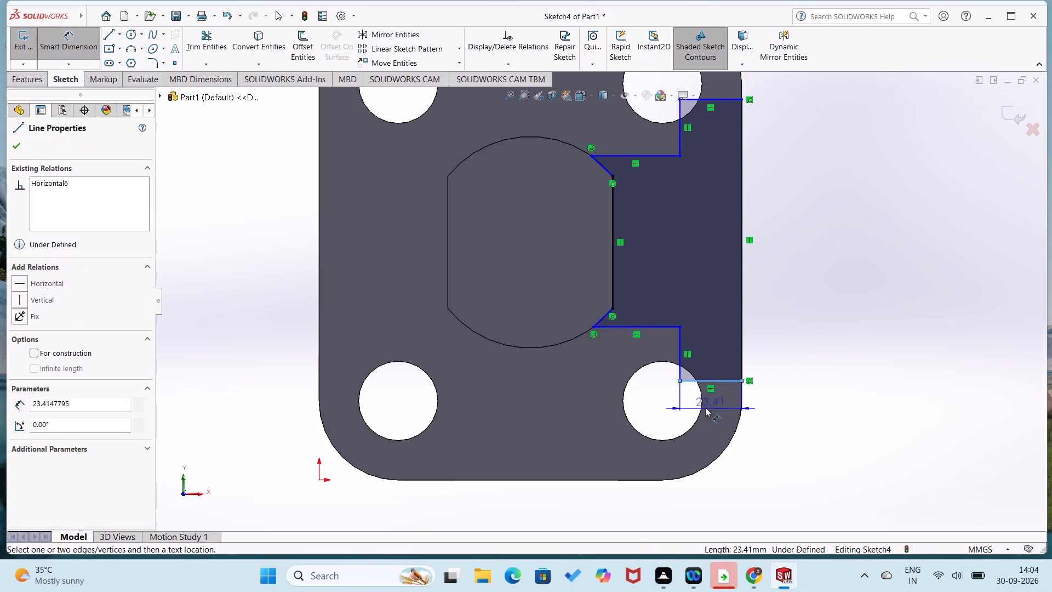
pyautogui.click(659, 409)
pyautogui.write('26')
pyautogui.press('BackSpace')
pyautogui.press('5')
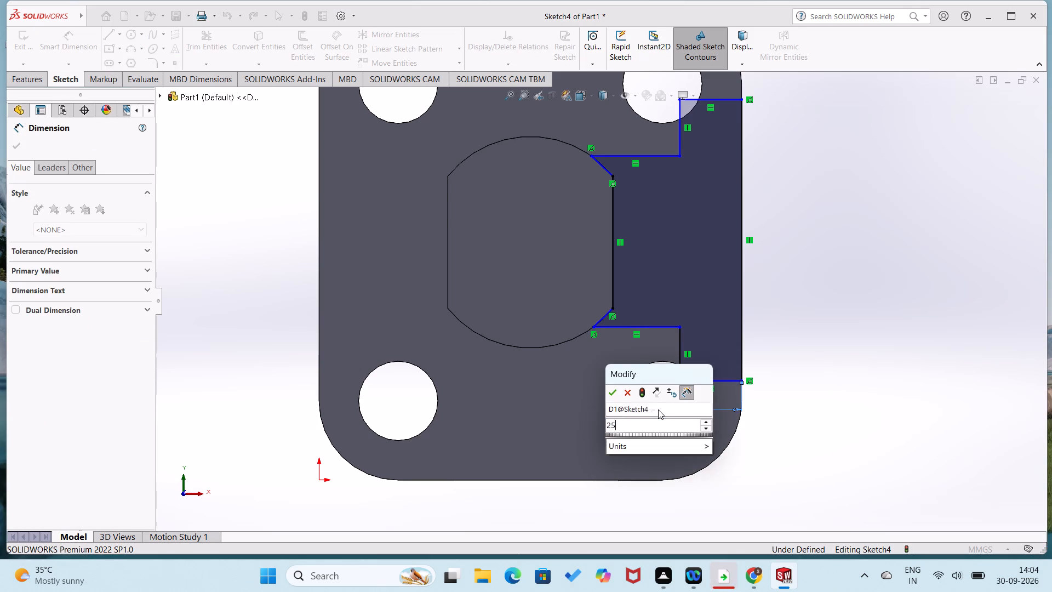
pyautogui.press('Return')
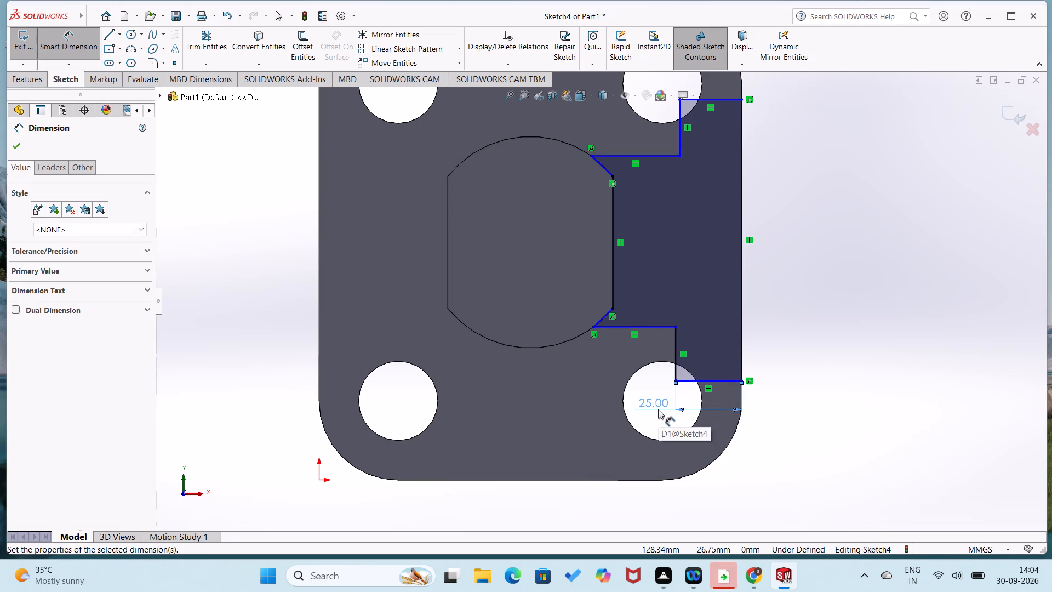
pyautogui.scroll(2, 678, 246)
pyautogui.scroll(-5, 668, 187)
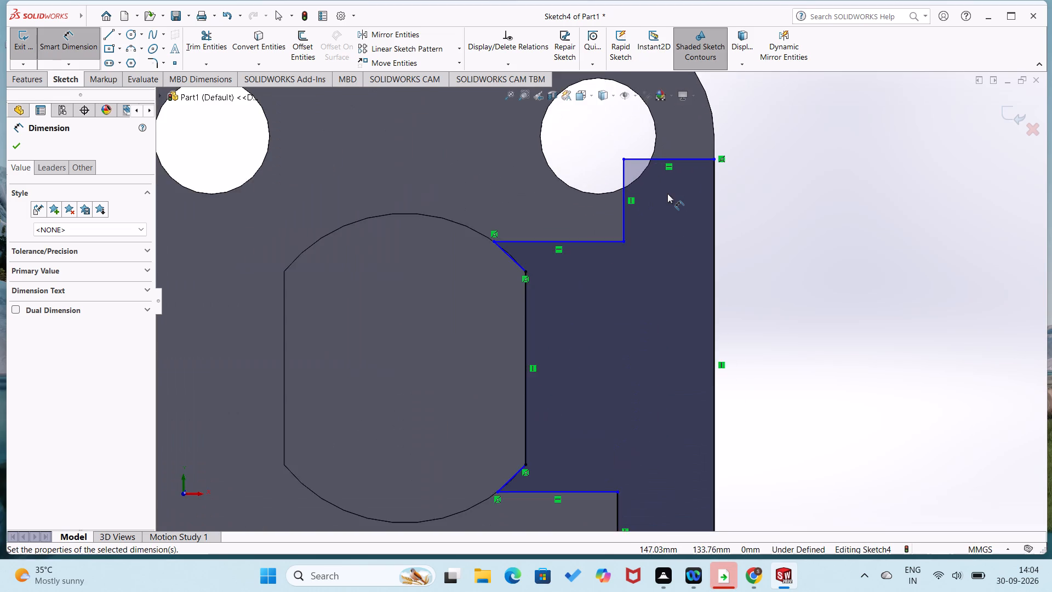
pyautogui.click(641, 159)
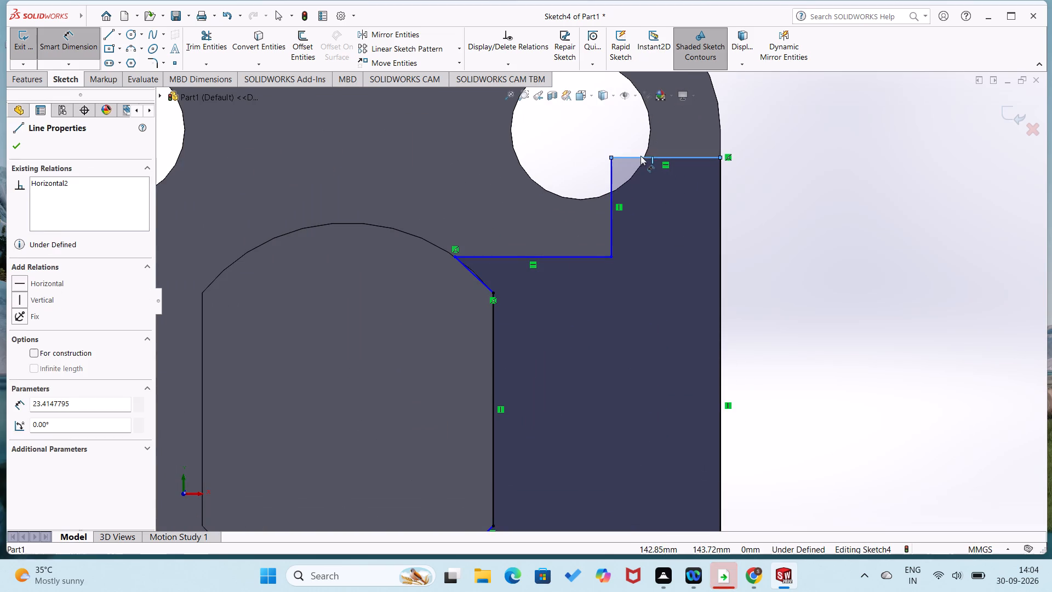
pyautogui.click(638, 140)
pyautogui.write('25')
pyautogui.press('Return')
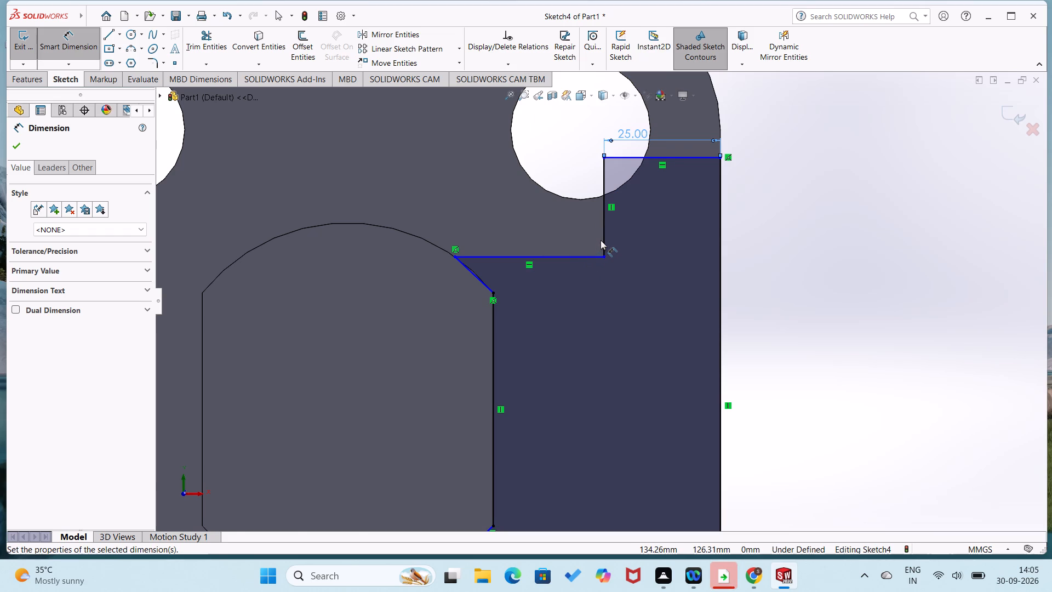
# Dimension the upper and lower vertical step lines of the profile to 20 mm each.
pyautogui.scroll(3, 601, 240)
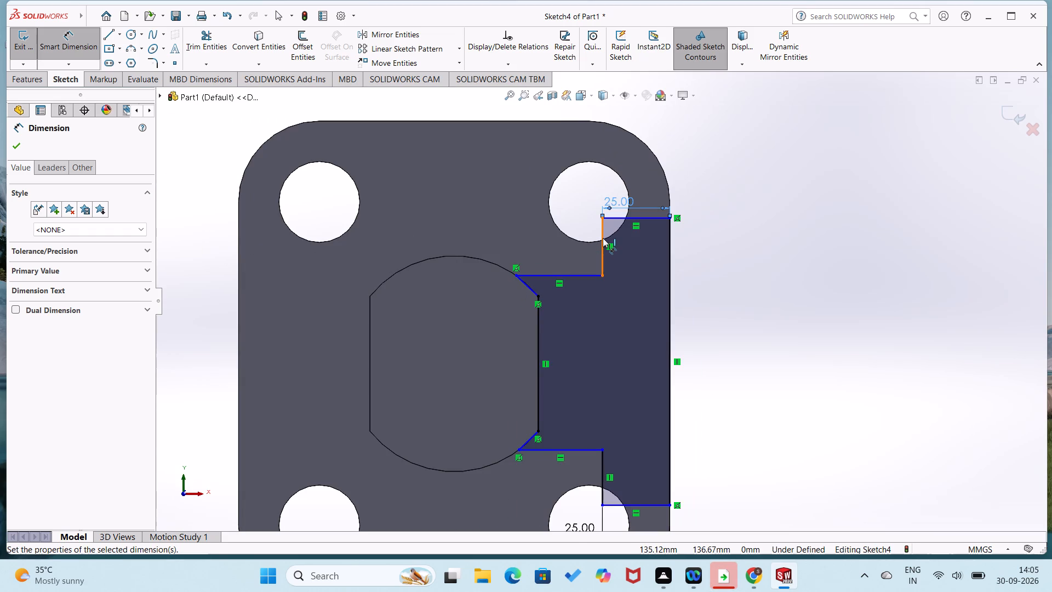
pyautogui.click(603, 238)
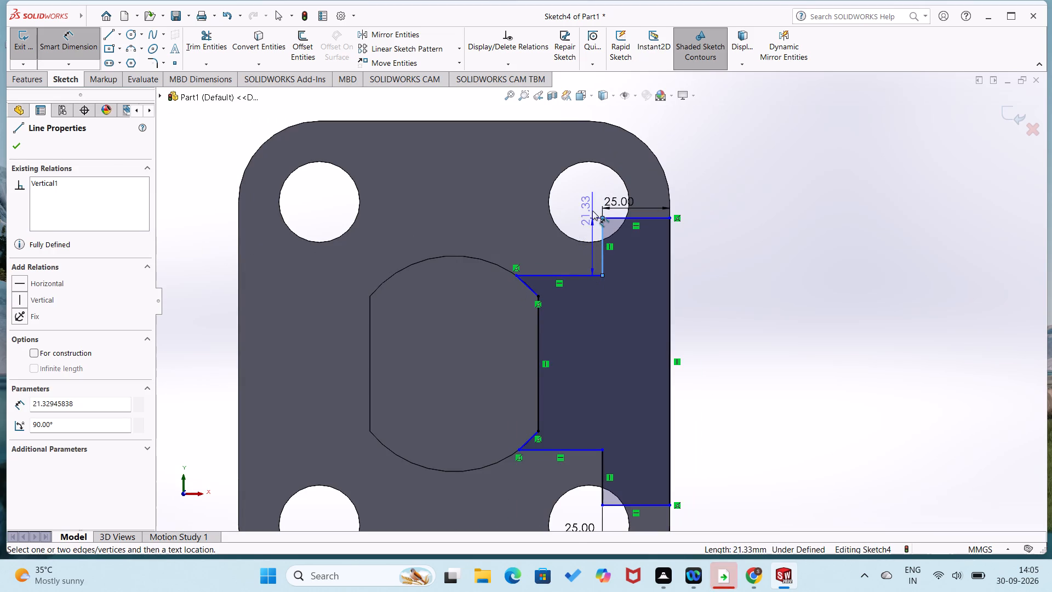
pyautogui.click(588, 205)
pyautogui.write('20')
pyautogui.press('Return')
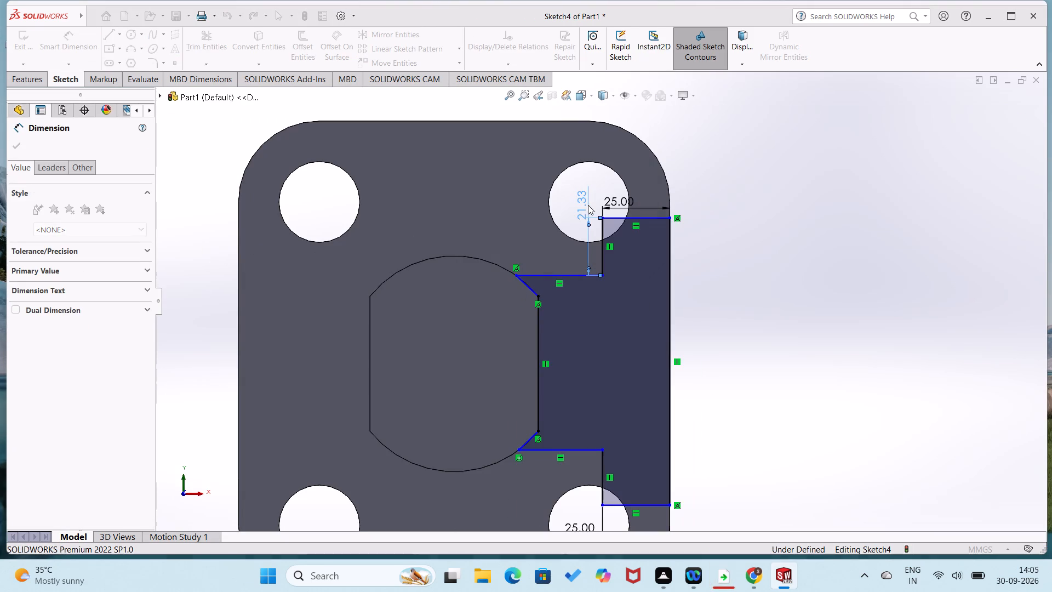
pyautogui.click(601, 472)
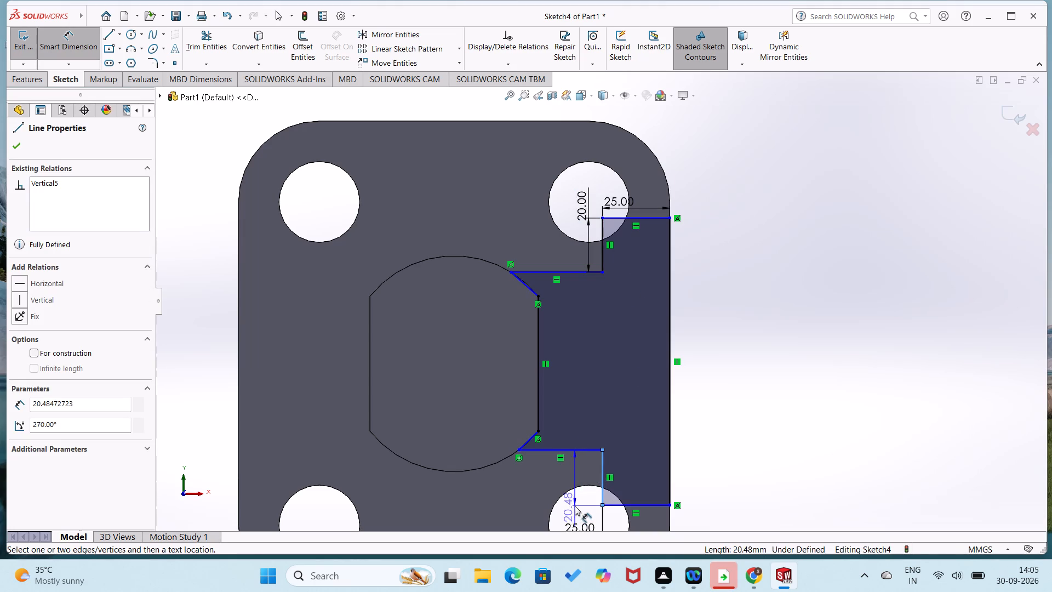
pyautogui.click(570, 504)
pyautogui.write('20')
pyautogui.press('Return')
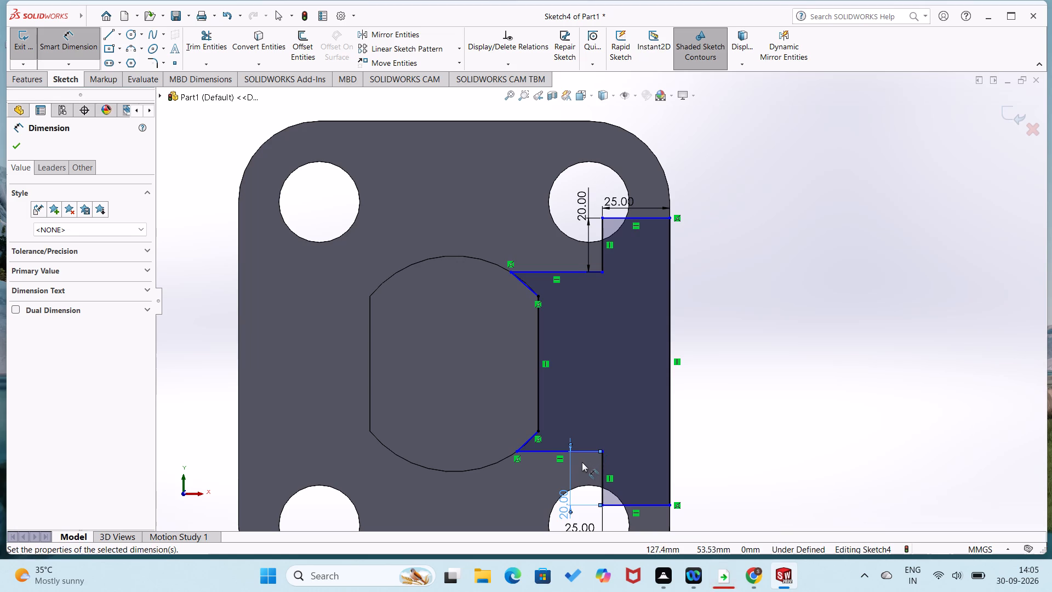
# Dimension the lower and upper horizontal lines that start at the boss's arcs to 30 mm each.
pyautogui.click(536, 448)
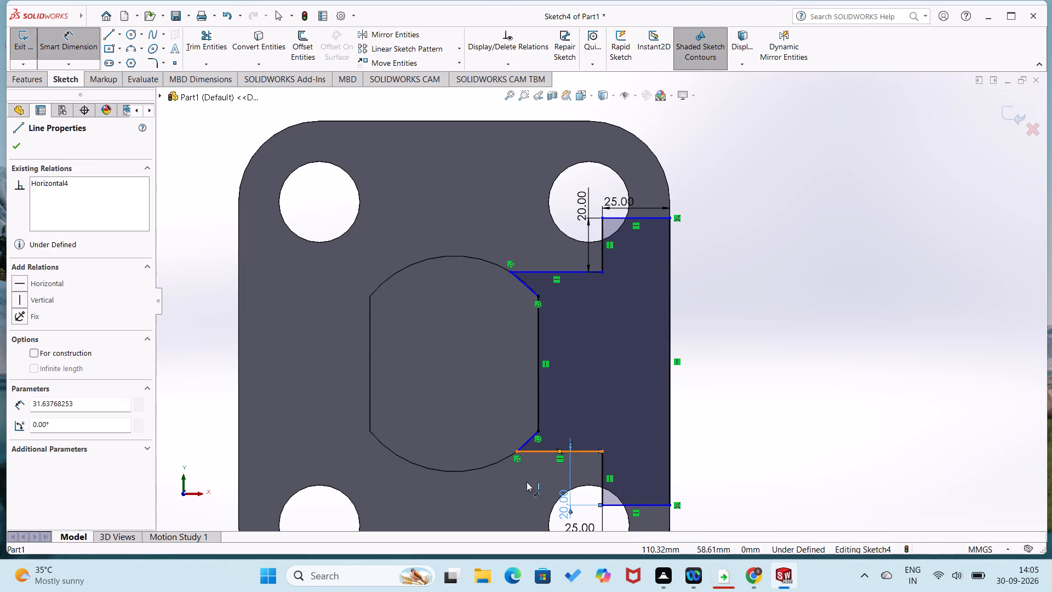
pyautogui.click(544, 482)
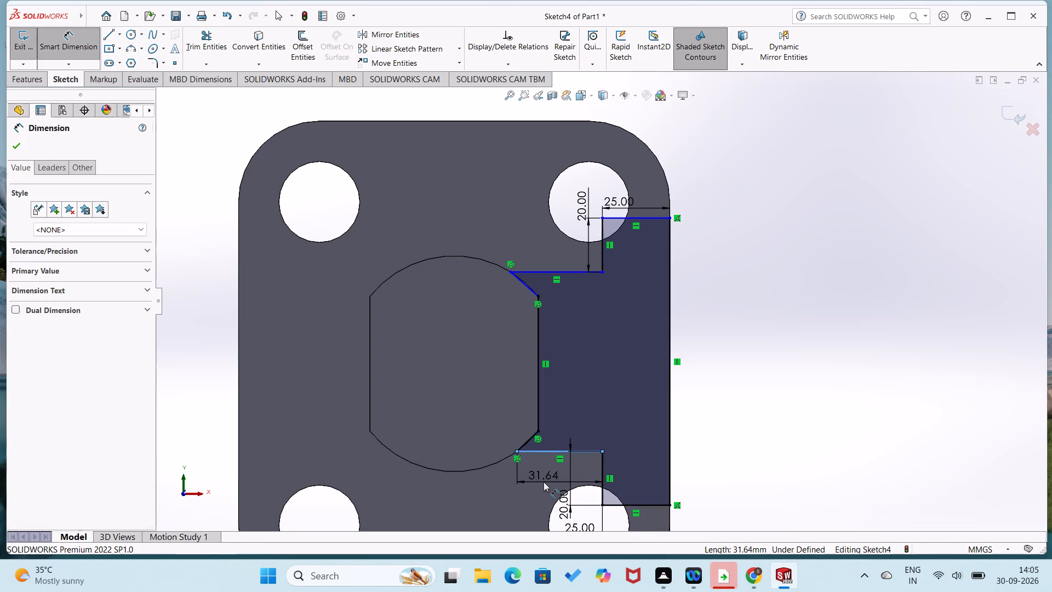
pyautogui.write('30')
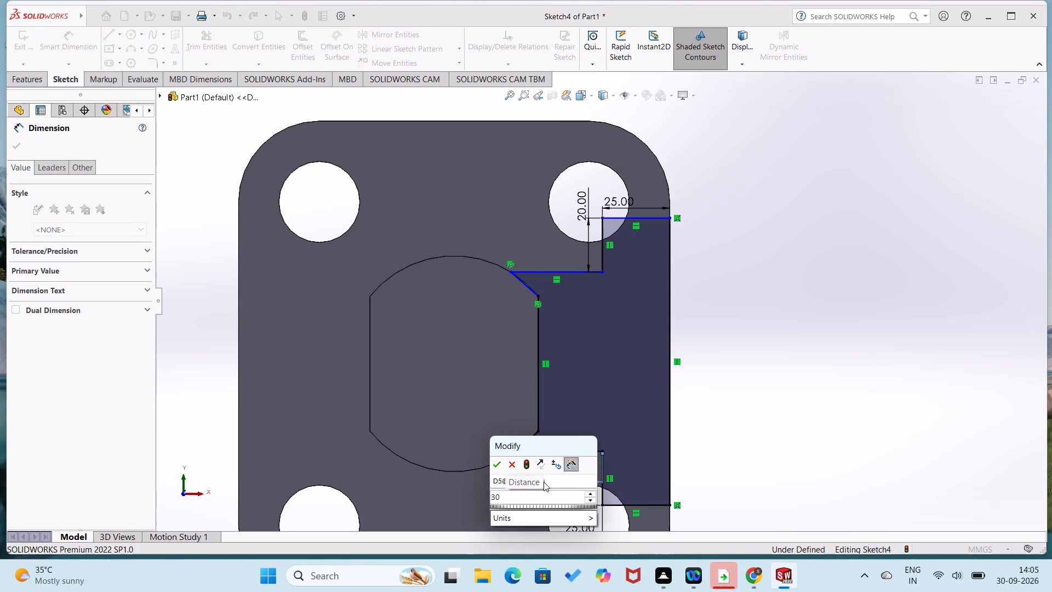
pyautogui.press('Return')
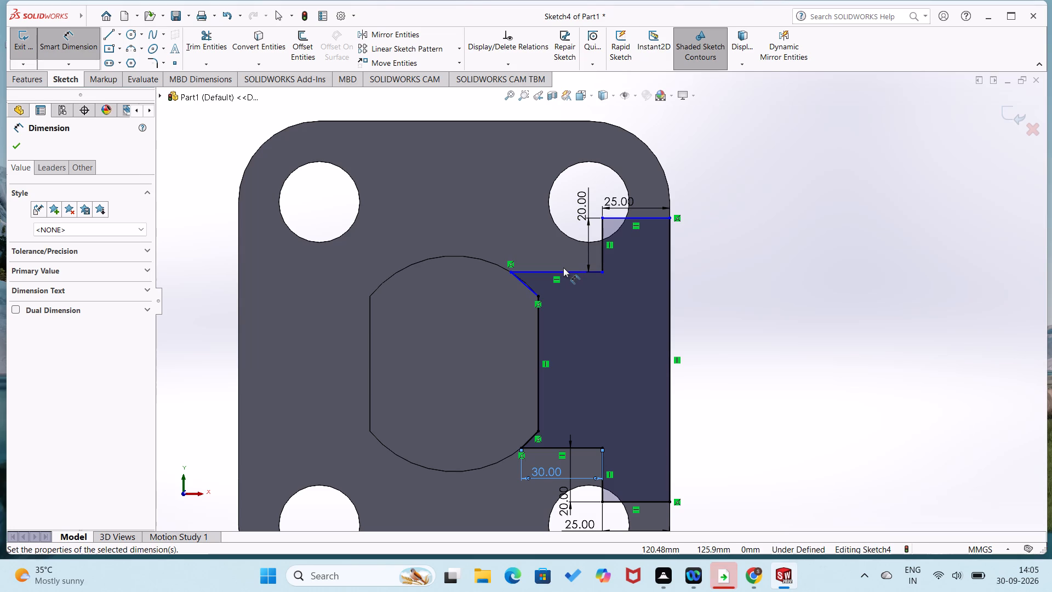
pyautogui.click(567, 273)
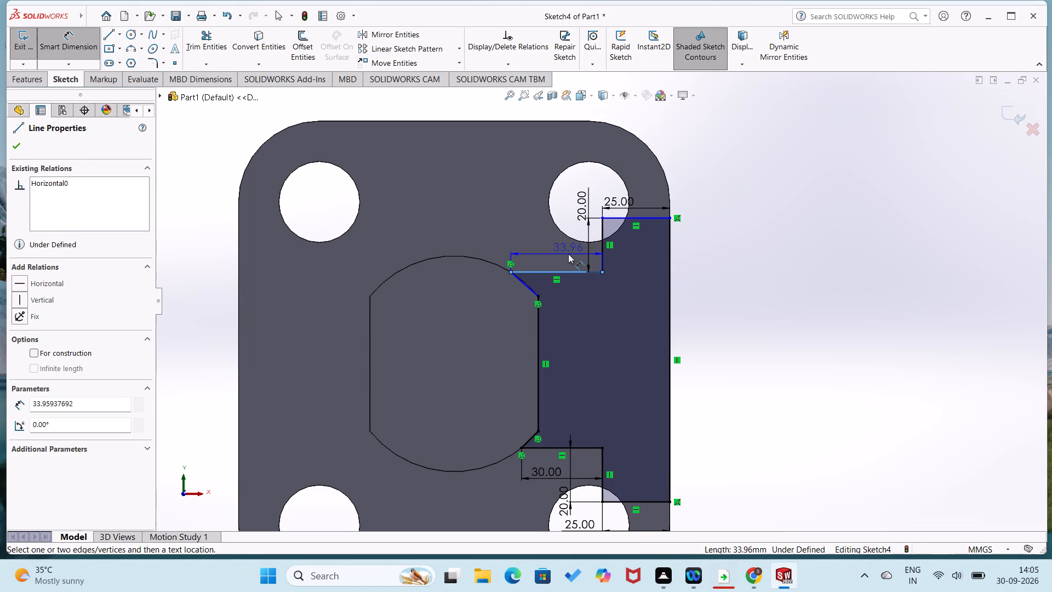
pyautogui.click(568, 254)
pyautogui.write('30')
pyautogui.press('Return')
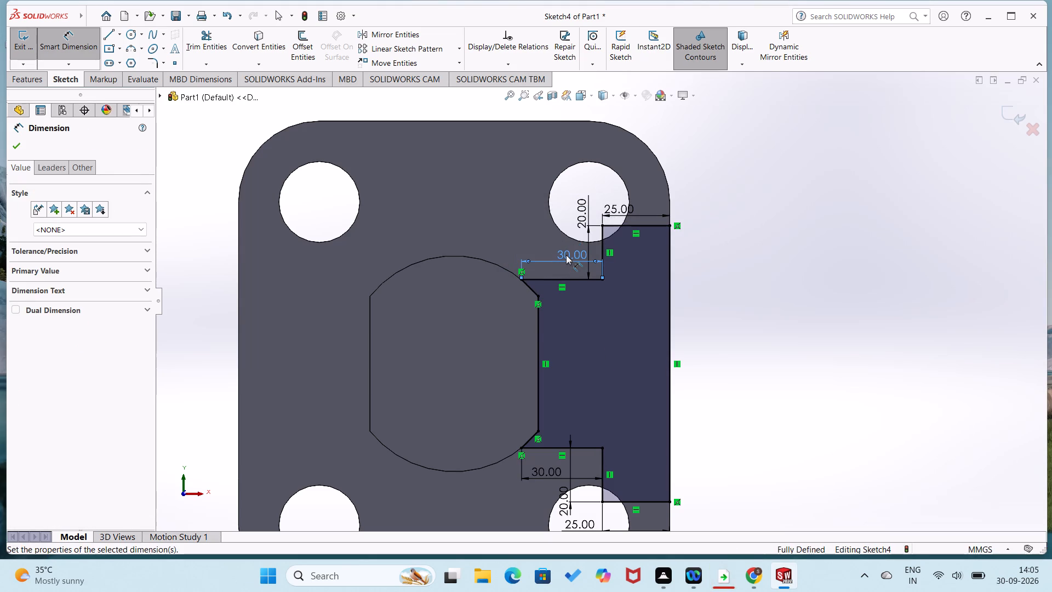
pyautogui.click(519, 193)
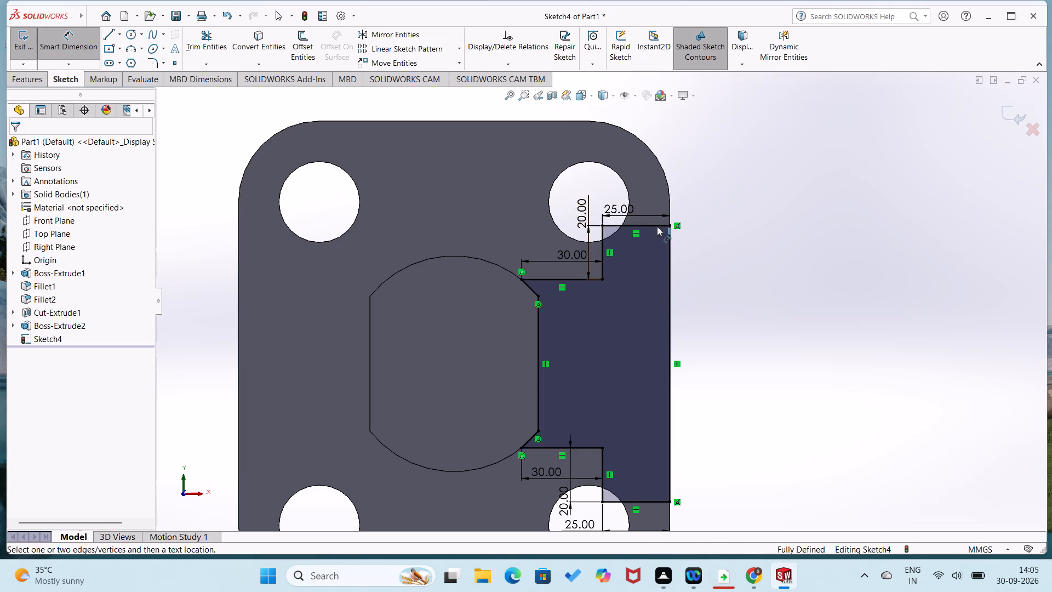
pyautogui.click(798, 278)
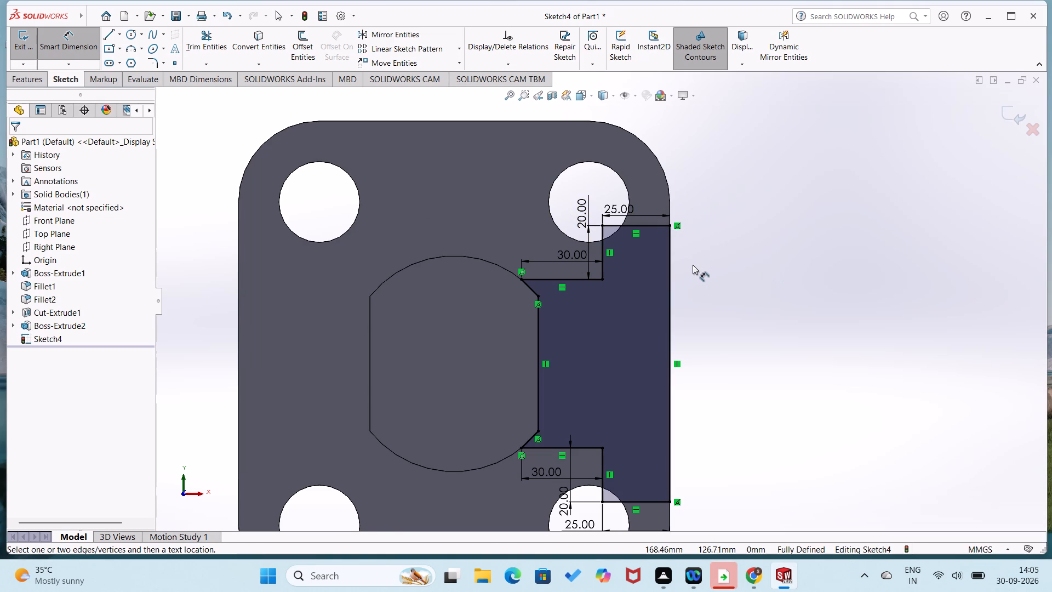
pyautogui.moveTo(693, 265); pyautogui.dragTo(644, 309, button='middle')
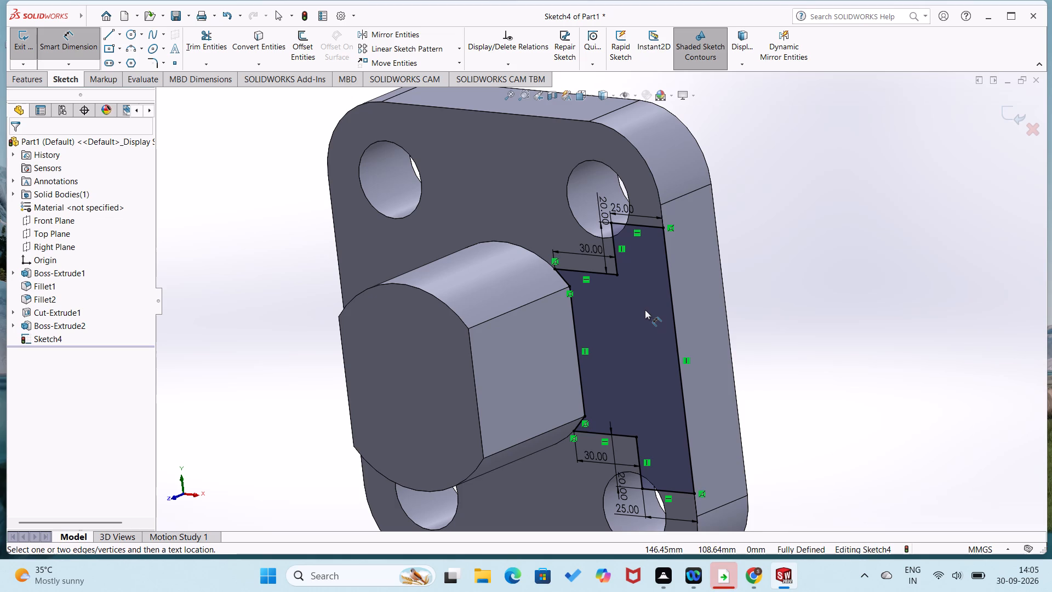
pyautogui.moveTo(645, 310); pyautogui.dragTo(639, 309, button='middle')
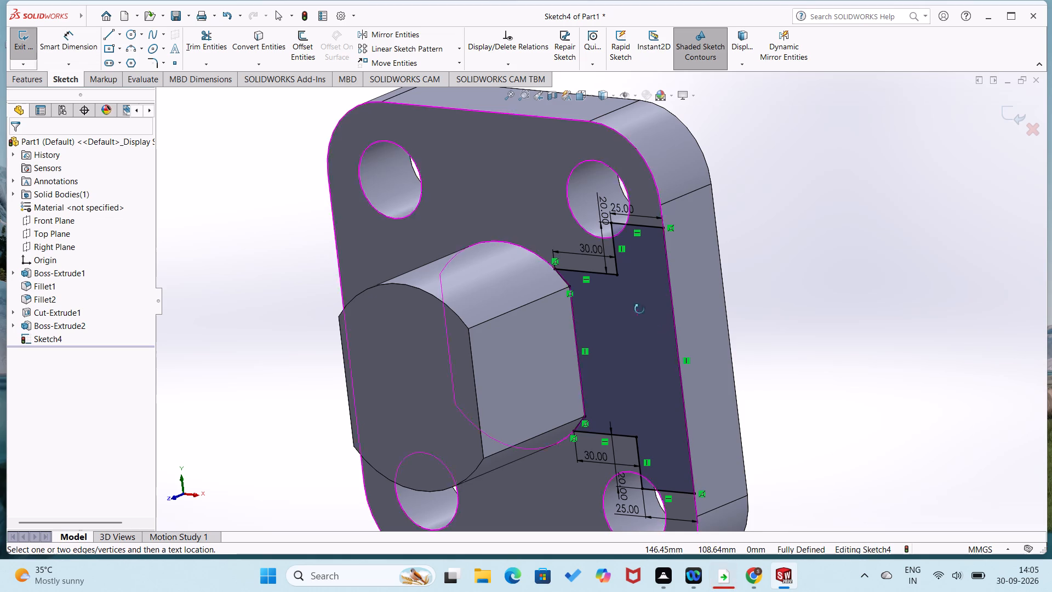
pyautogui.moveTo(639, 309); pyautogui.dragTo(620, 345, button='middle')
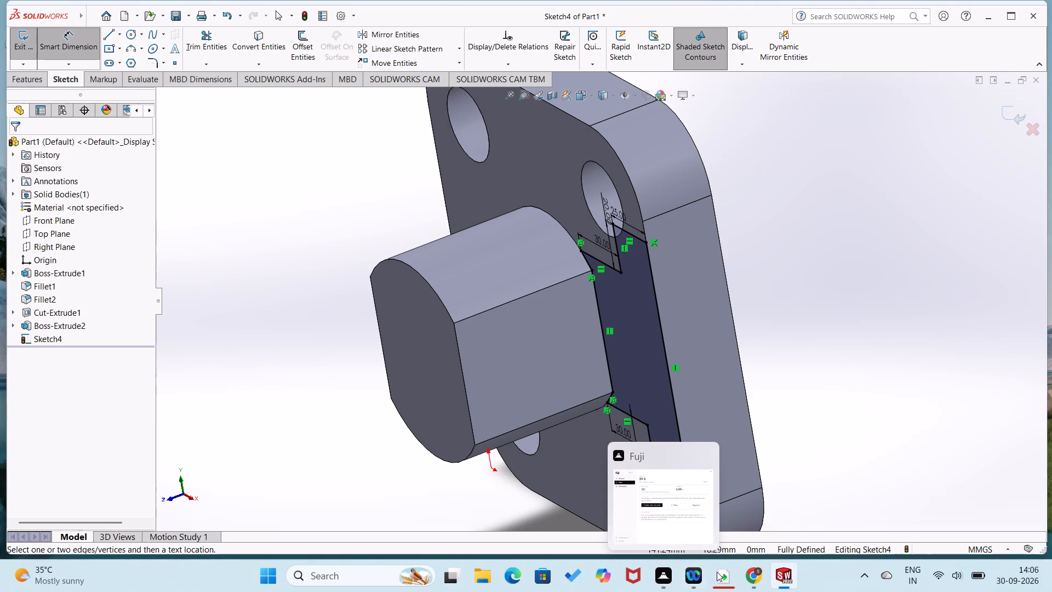
# Close the current part without saving it.
pyautogui.click(1035, 78)
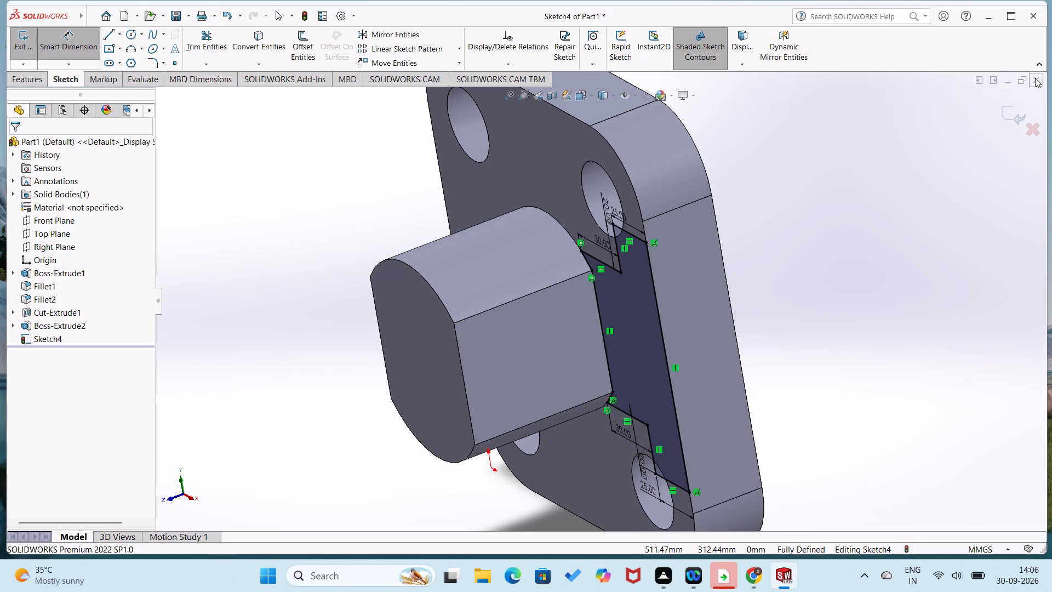
pyautogui.click(611, 309)
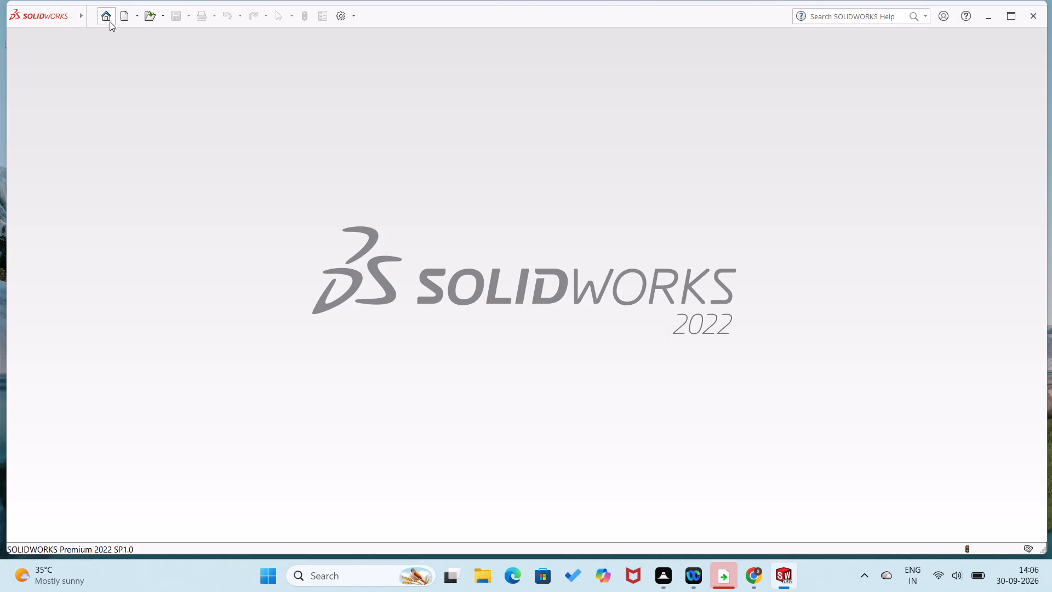
# Create a new part document.
pyautogui.click(112, 15)
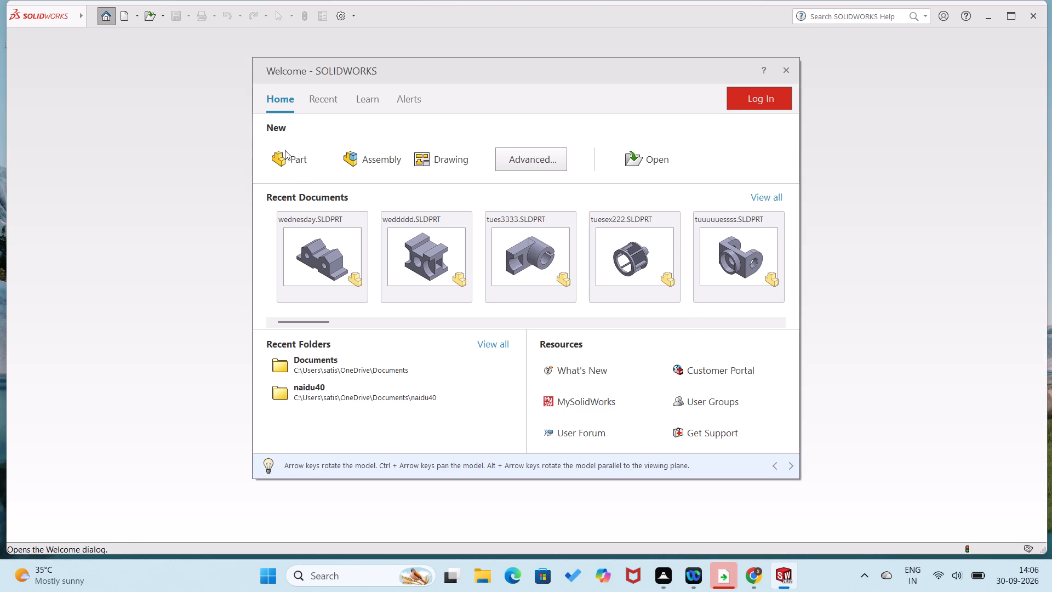
pyautogui.click(292, 167)
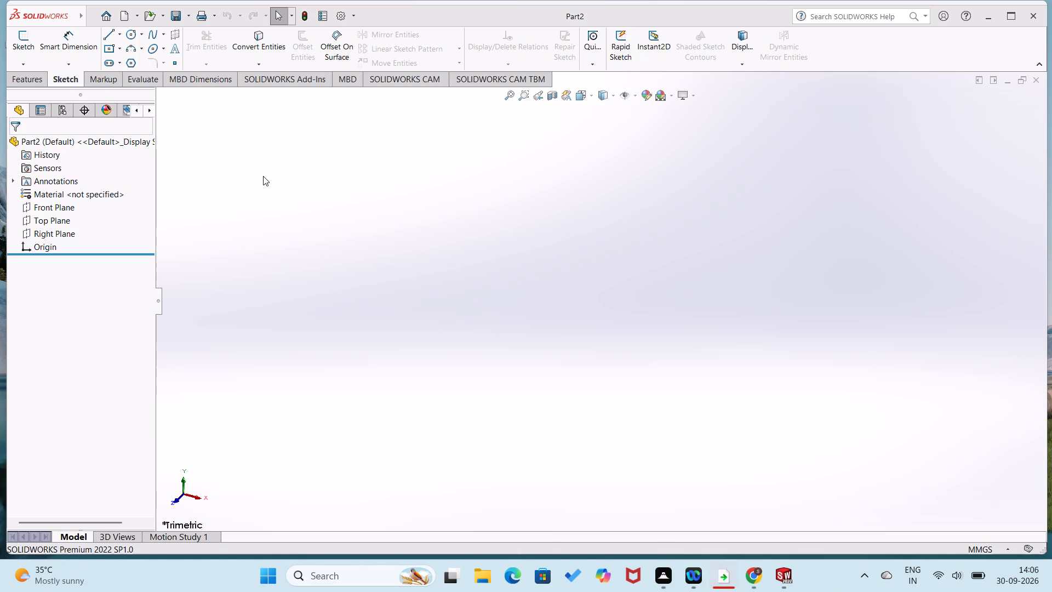
# Start a sketch on the Front Plane and draw a closed rectangle from the origin with lines, about 120 mm long.
pyautogui.rightClick(51, 202)
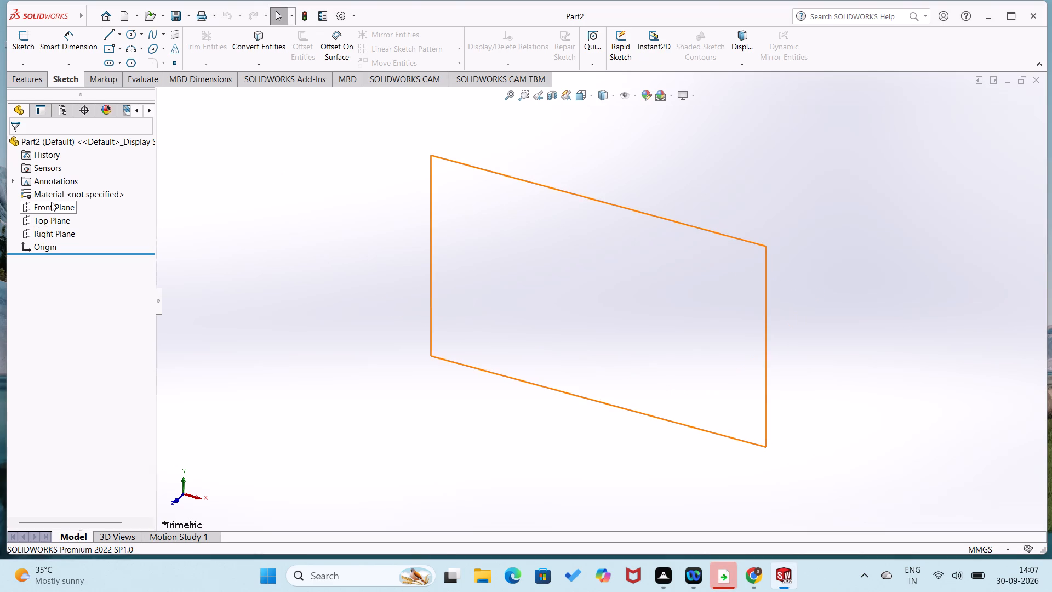
pyautogui.click(64, 178)
pyautogui.moveTo(523, 310); pyautogui.dragTo(376, 346, button='right')
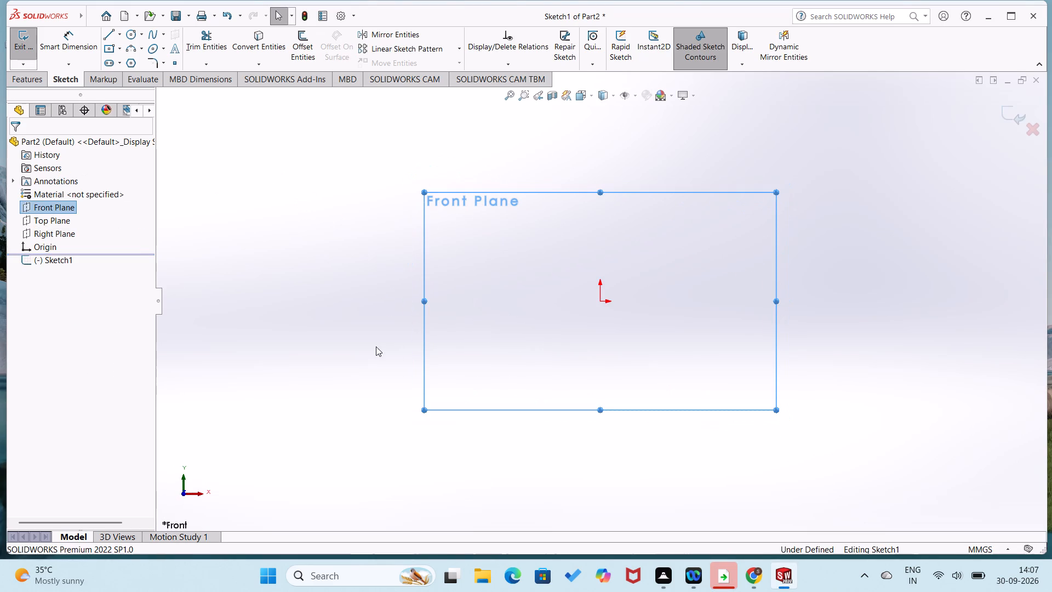
pyautogui.moveTo(376, 346); pyautogui.dragTo(375, 346, button='right')
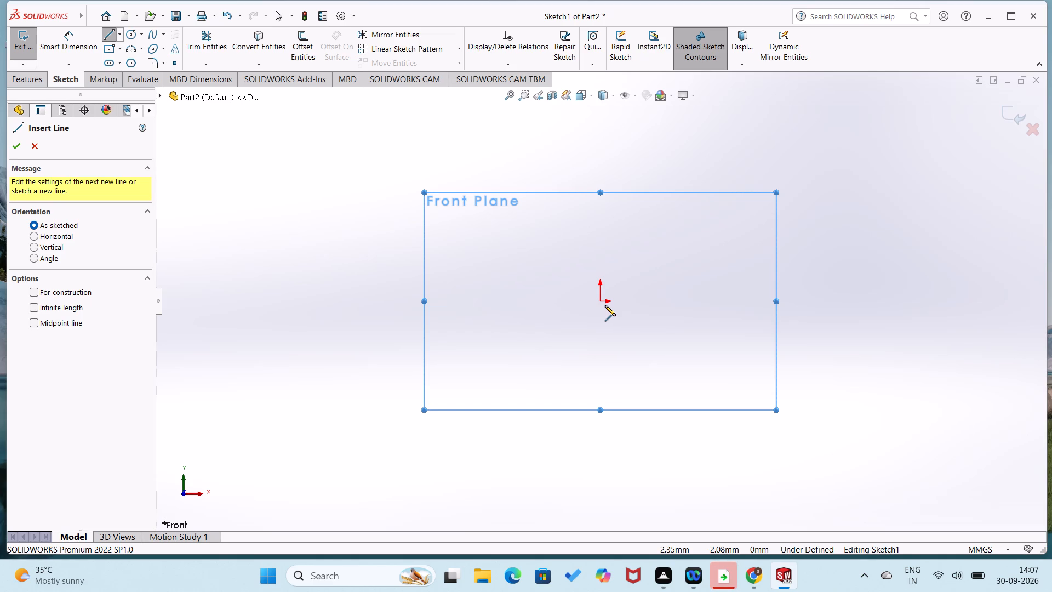
pyautogui.click(598, 300)
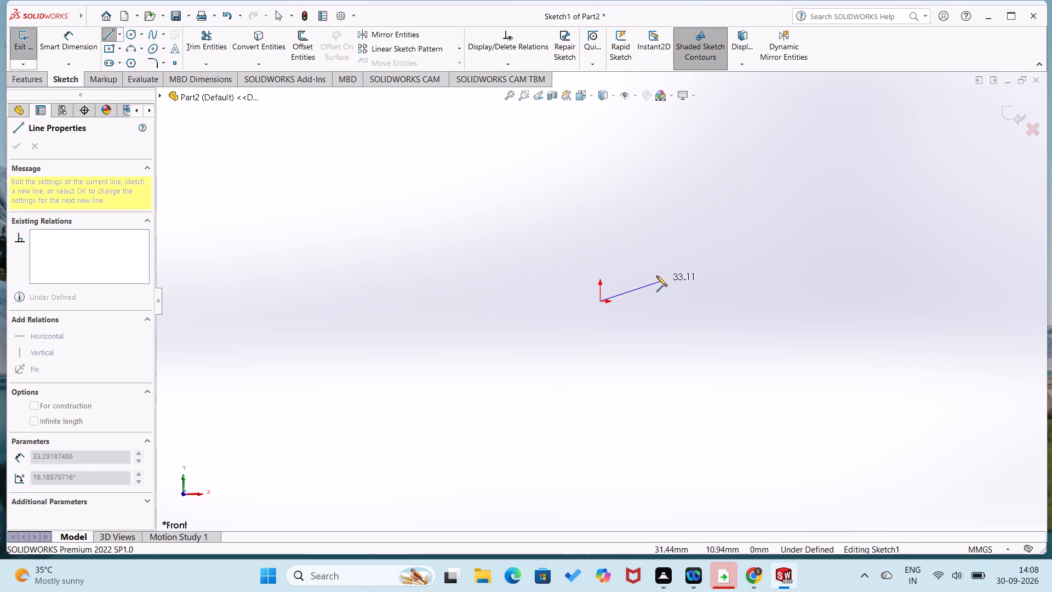
pyautogui.click(600, 269)
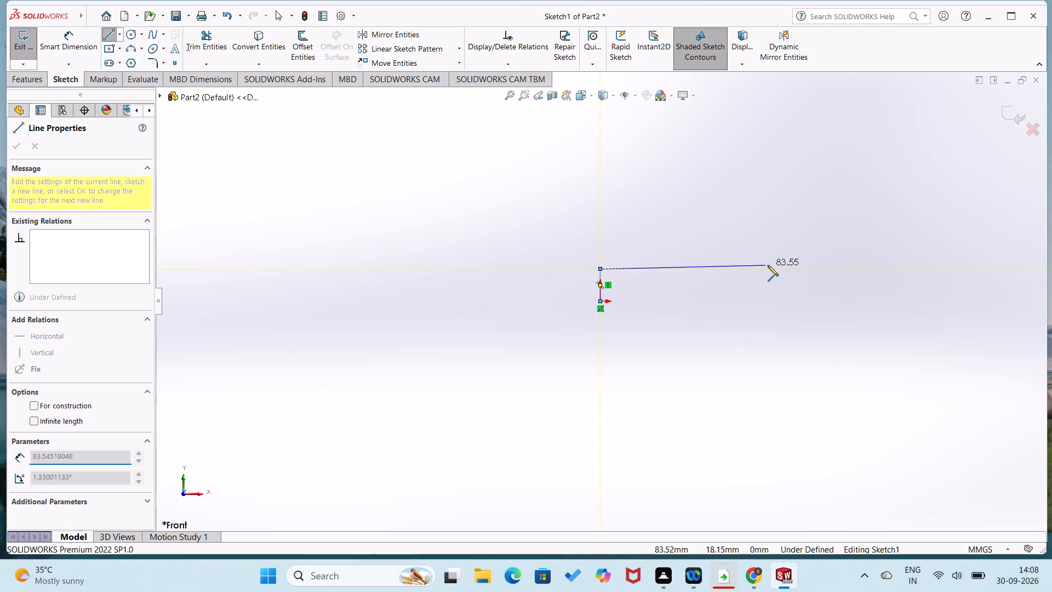
pyautogui.click(838, 270)
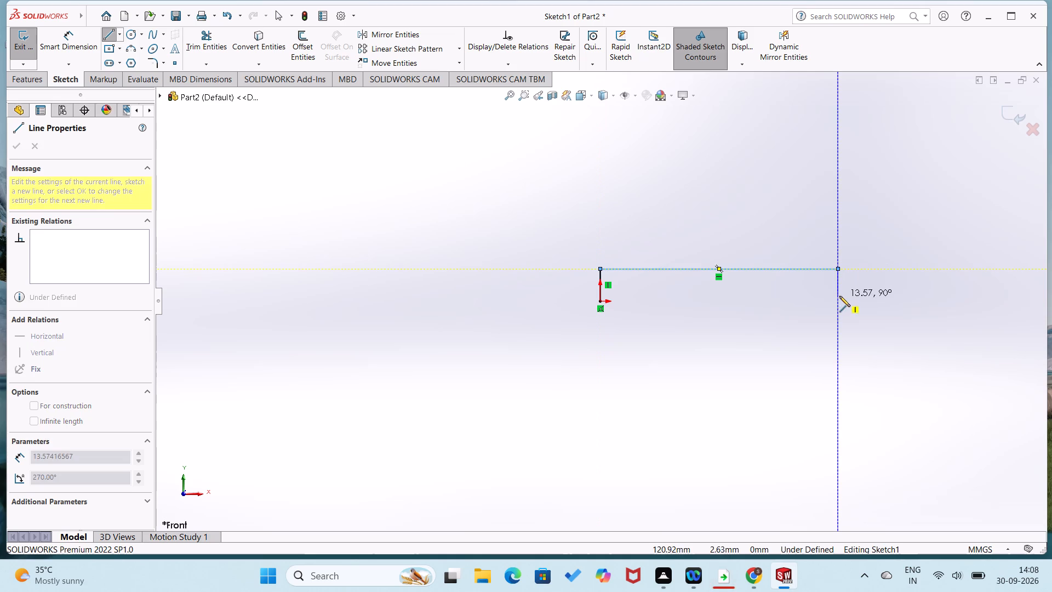
pyautogui.click(841, 301)
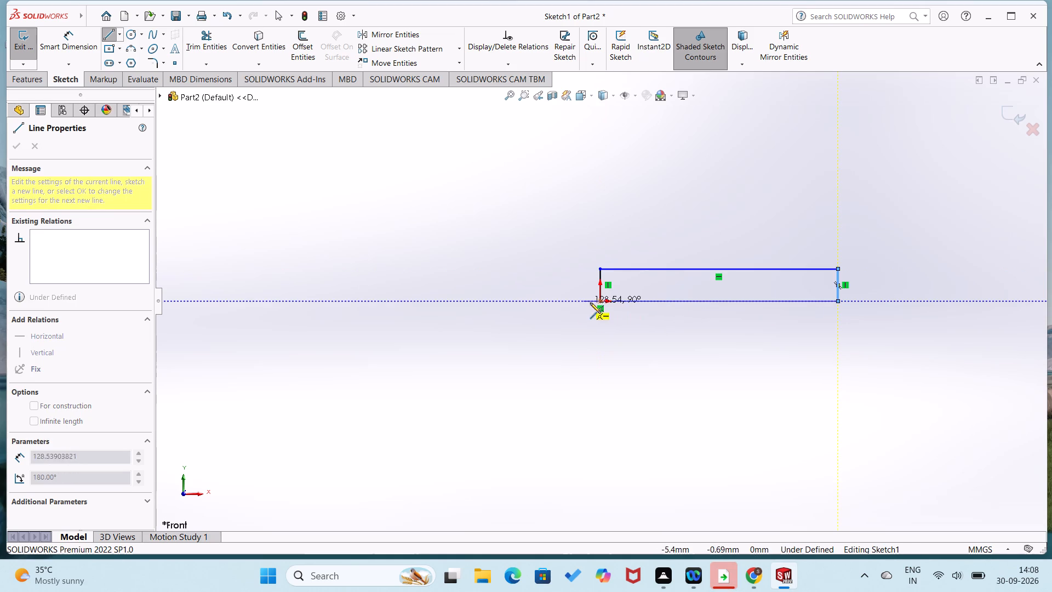
pyautogui.click(601, 303)
# Dimension the rectangle's bottom line to 144 mm and its vertical line at the origin to 16 mm.
pyautogui.moveTo(573, 361); pyautogui.dragTo(582, 225, button='right')
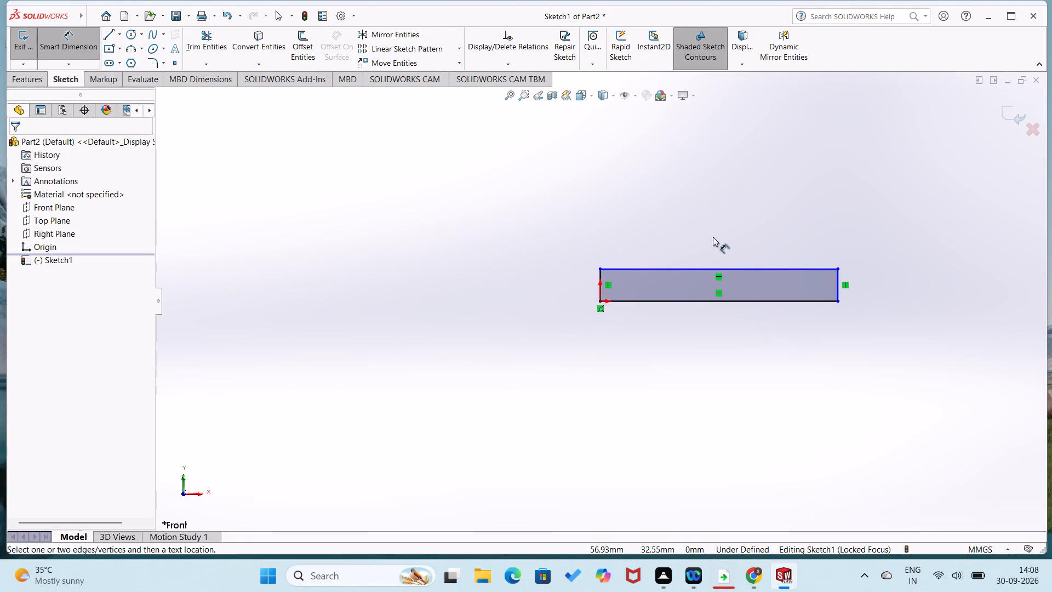
pyautogui.scroll(-2, 701, 264)
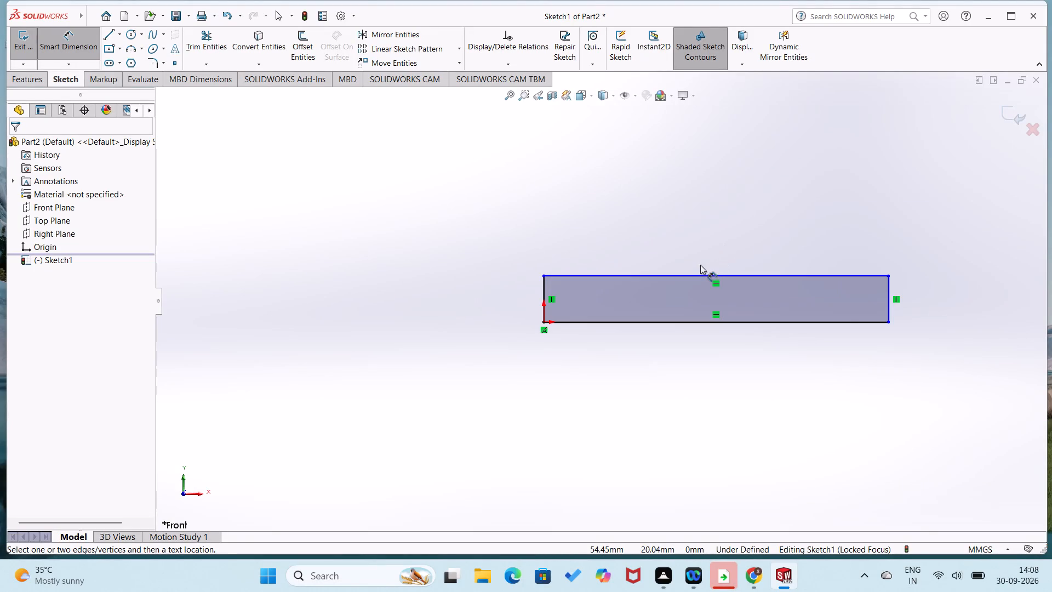
pyautogui.click(647, 319)
pyautogui.click(637, 359)
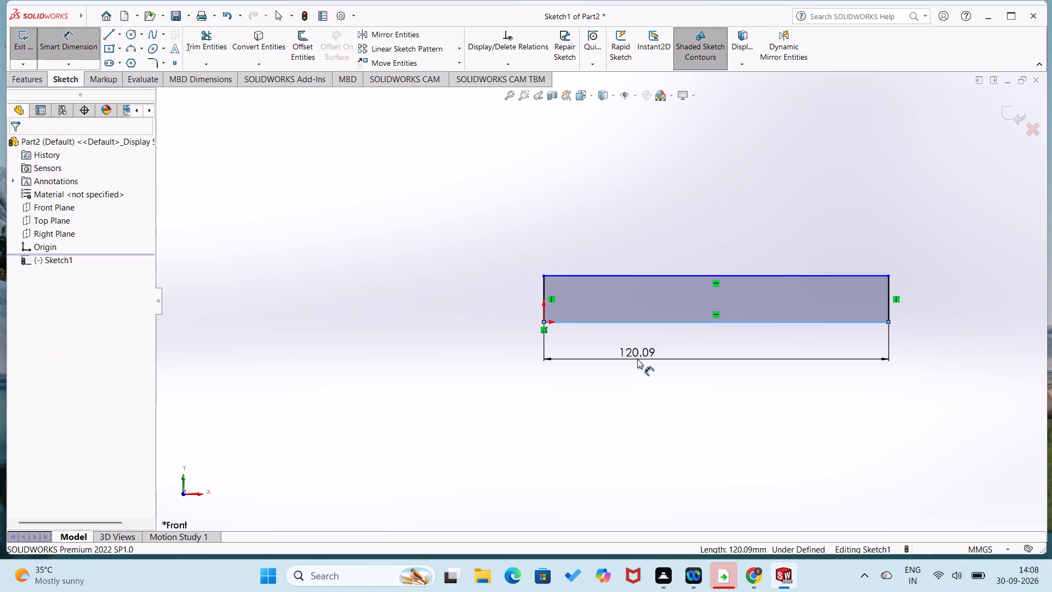
pyautogui.write('144')
pyautogui.press('Return')
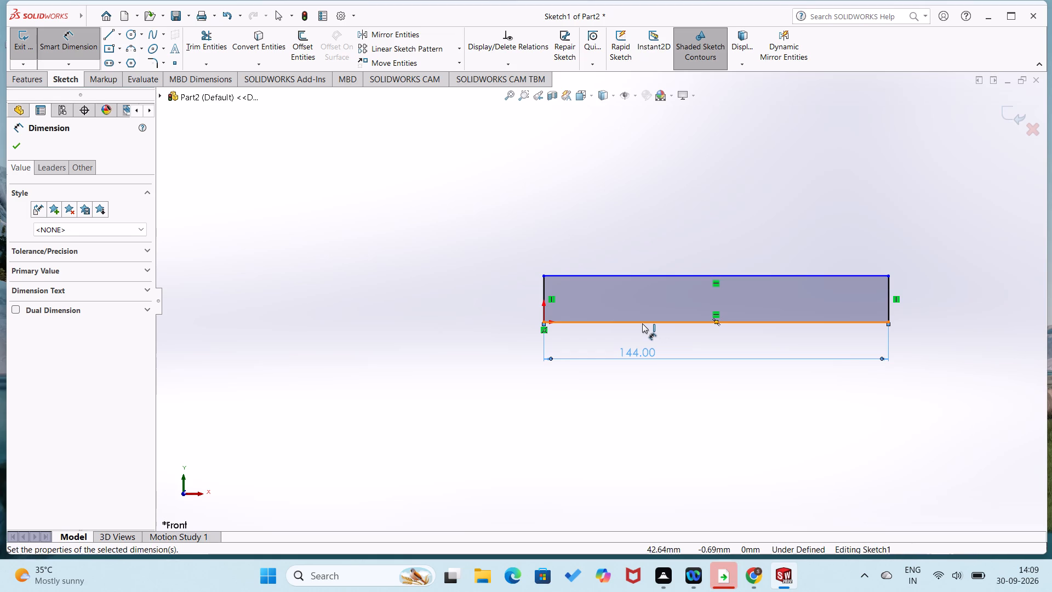
pyautogui.click(541, 287)
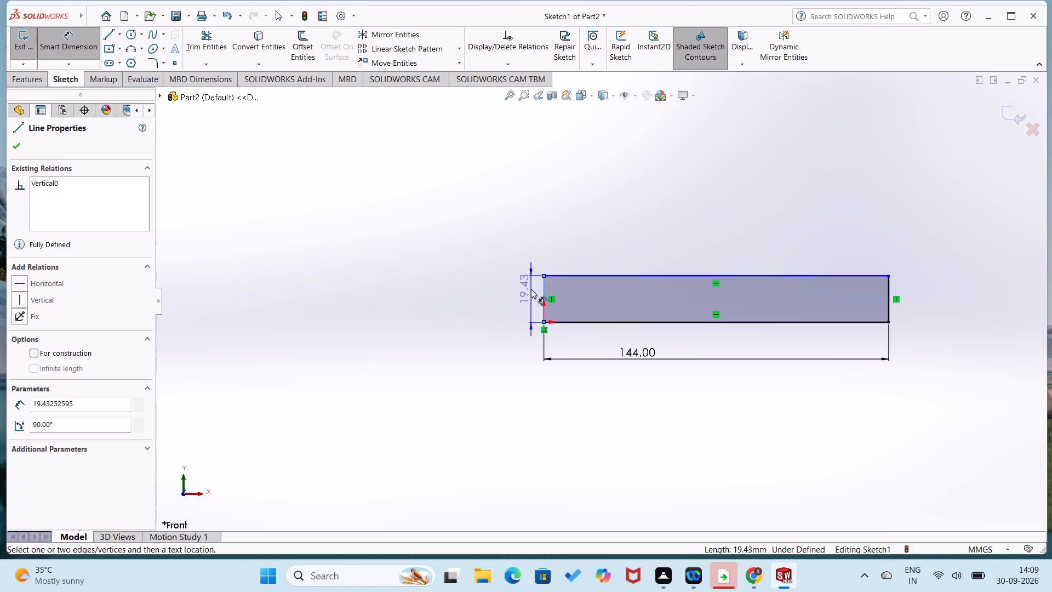
pyautogui.click(531, 289)
pyautogui.write('16')
pyautogui.press('Return')
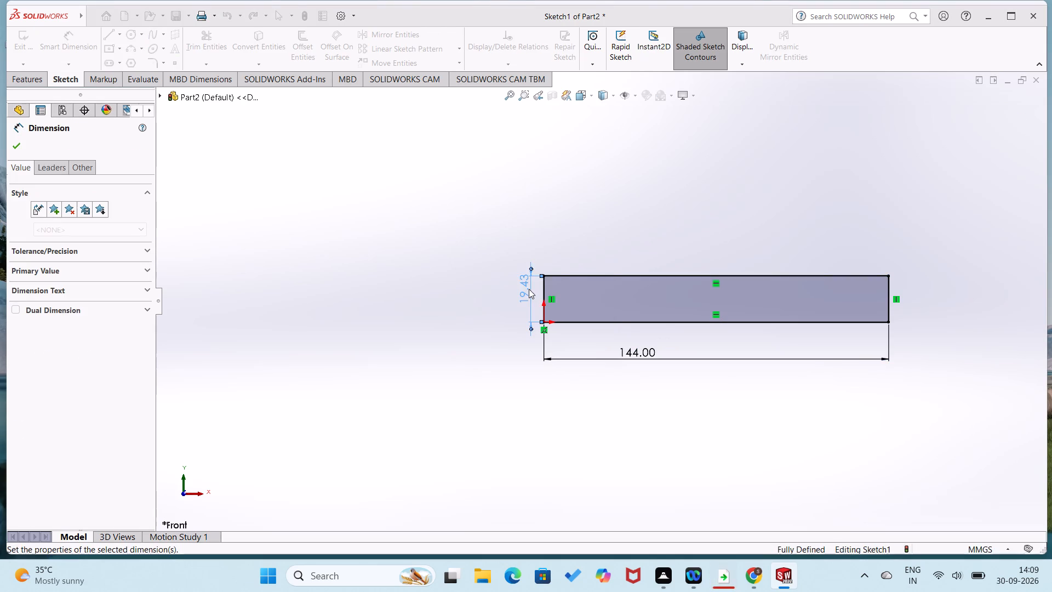
pyautogui.click(510, 361)
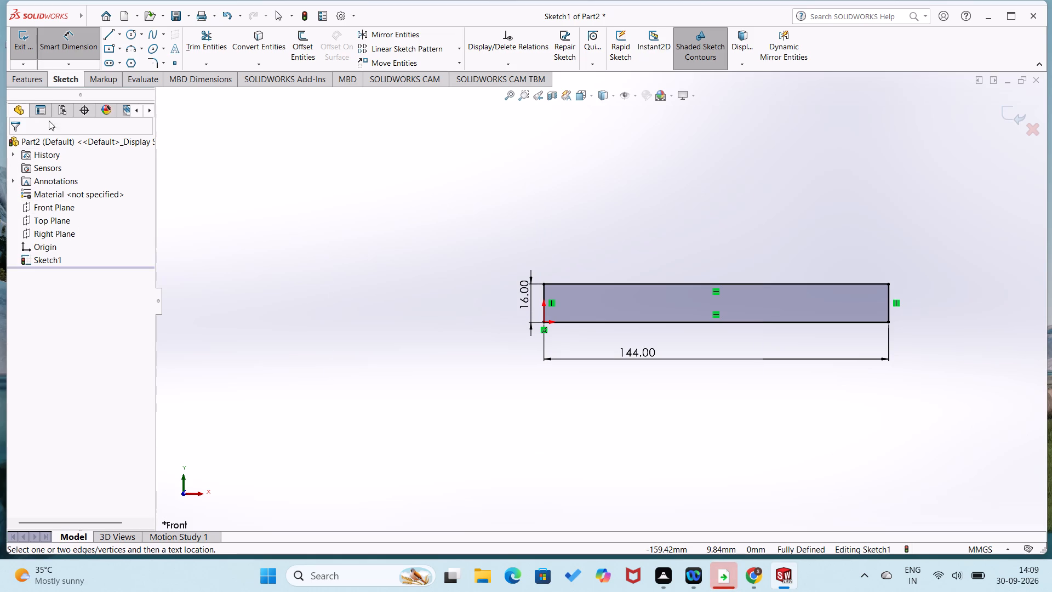
# Extrude the rectangle as a blind boss 64 mm deep.
pyautogui.click(39, 83)
pyautogui.click(30, 65)
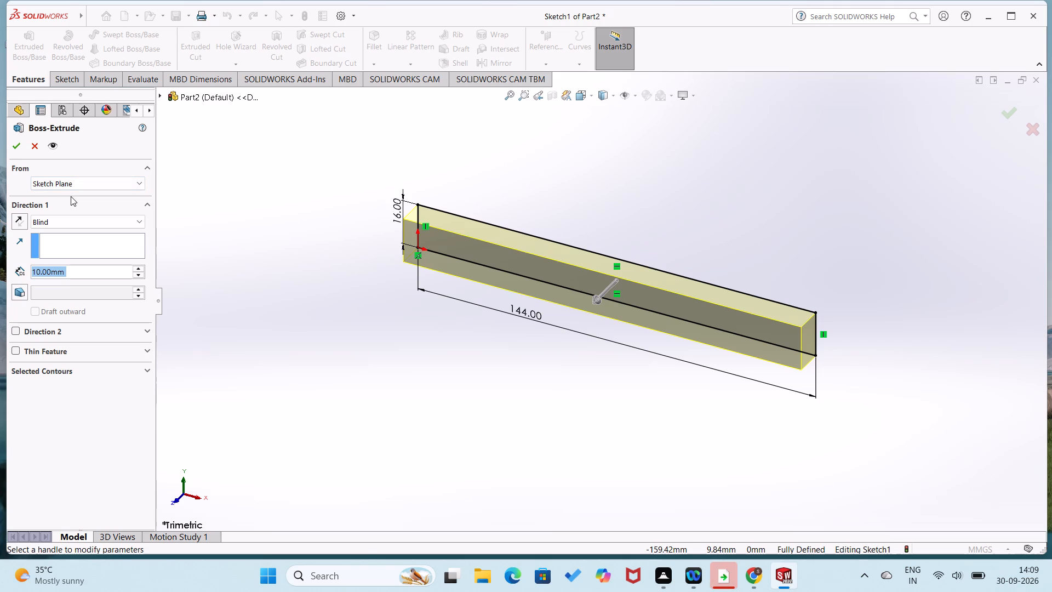
pyautogui.write('64')
pyautogui.press('Return')
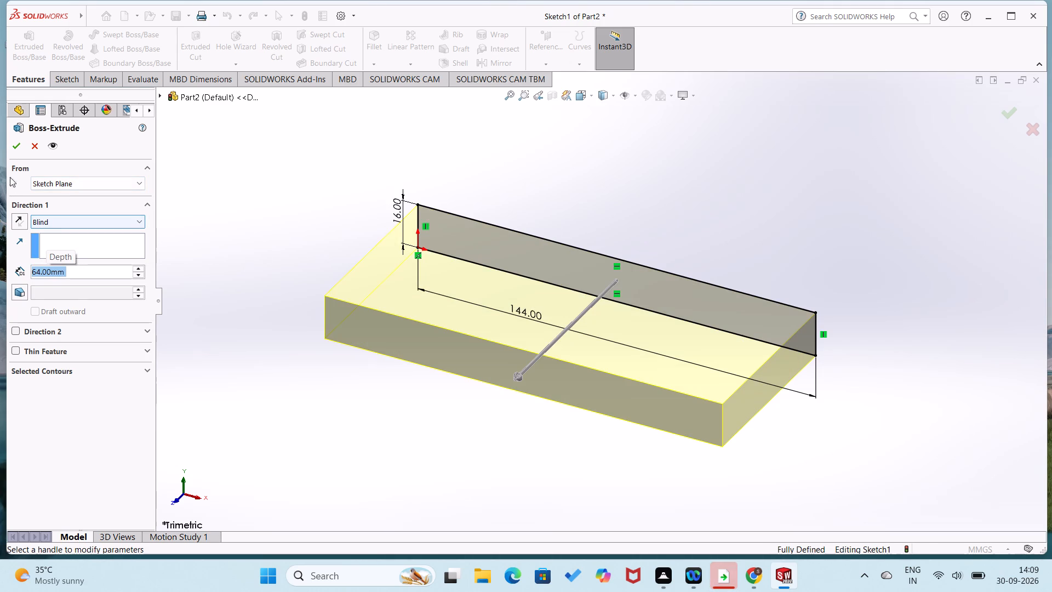
pyautogui.click(13, 143)
pyautogui.click(277, 468)
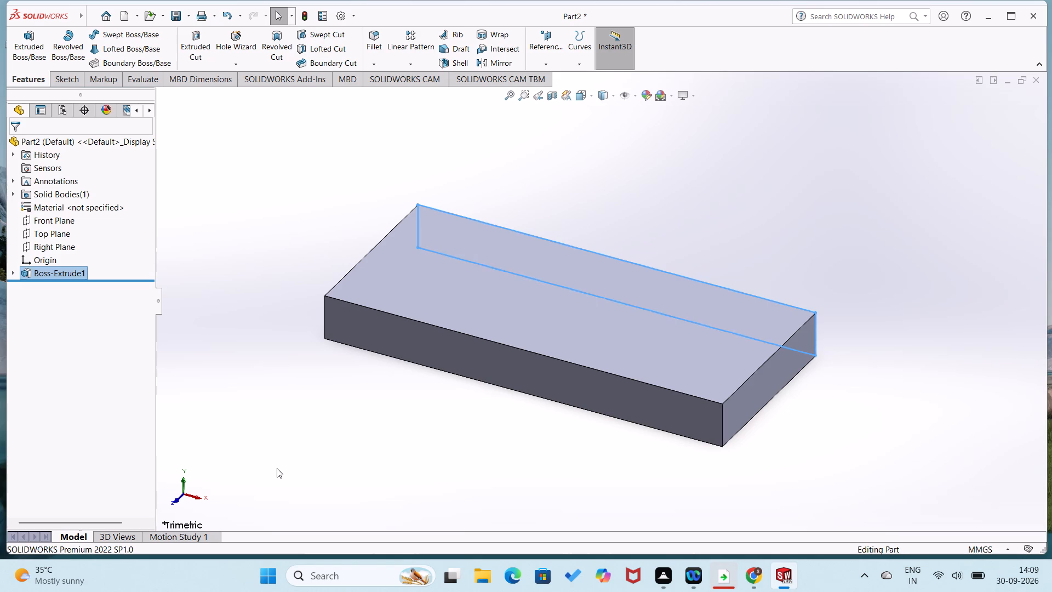
# Sketch on the block's long front face: a vertical line up from the upper-left corner, a 45° line, and a horizontal line about 9.3 mm long.
pyautogui.rightClick(390, 343)
pyautogui.click(418, 320)
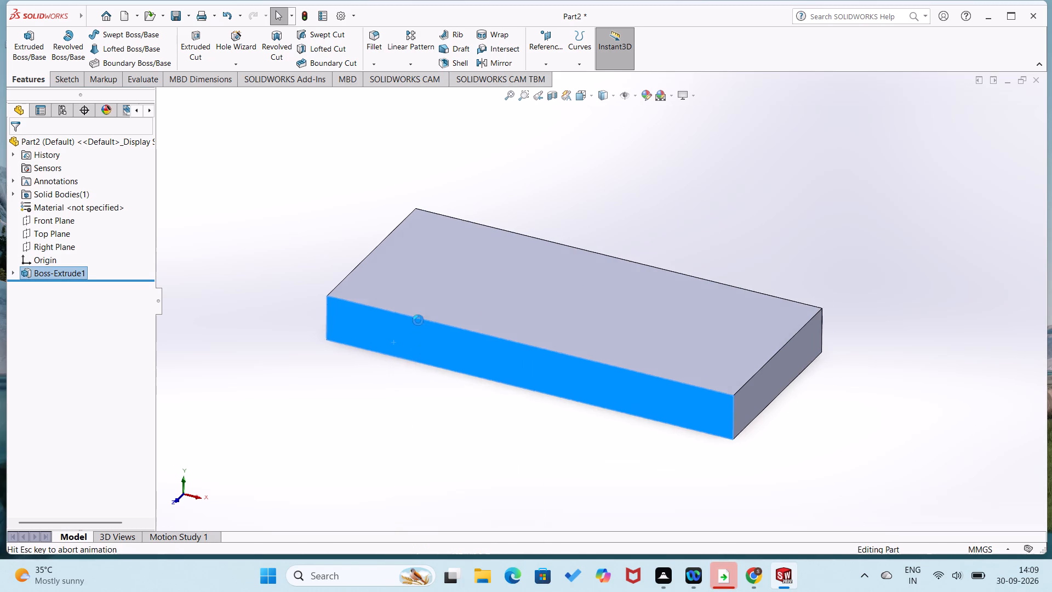
pyautogui.moveTo(403, 385); pyautogui.dragTo(324, 405, button='right')
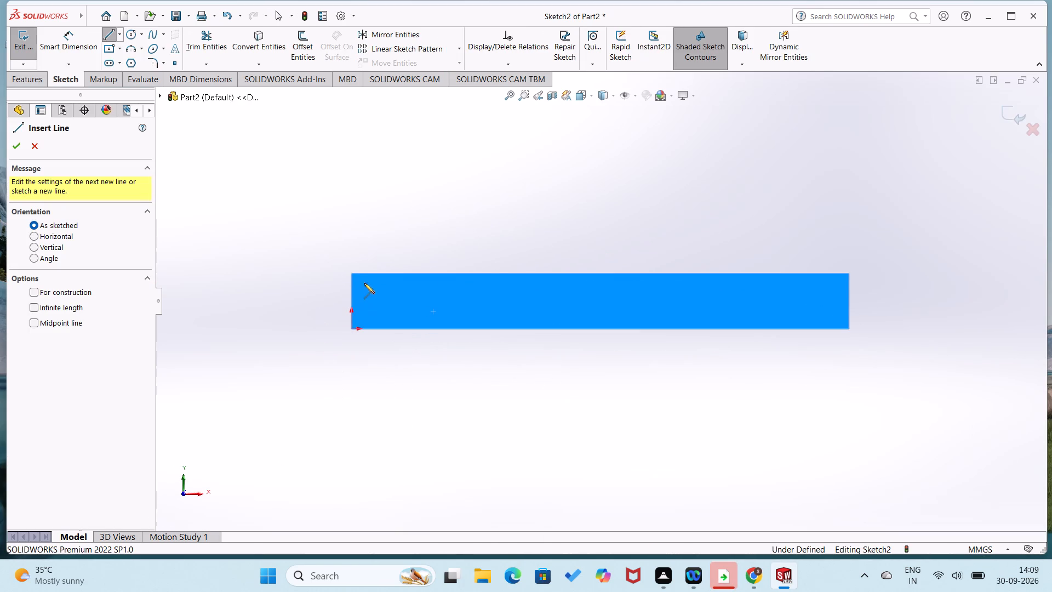
pyautogui.click(350, 272)
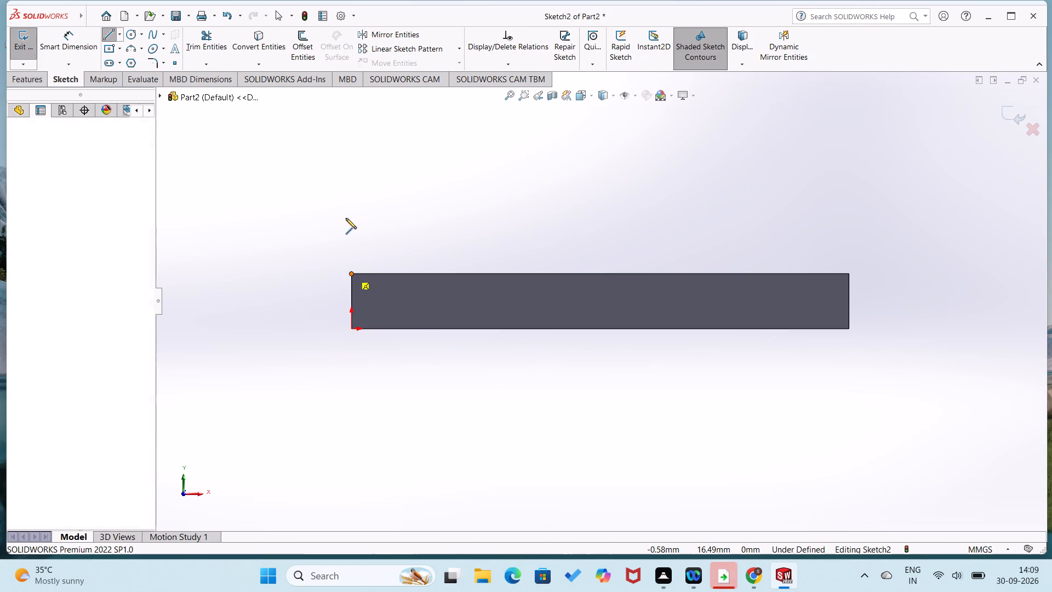
pyautogui.click(353, 211)
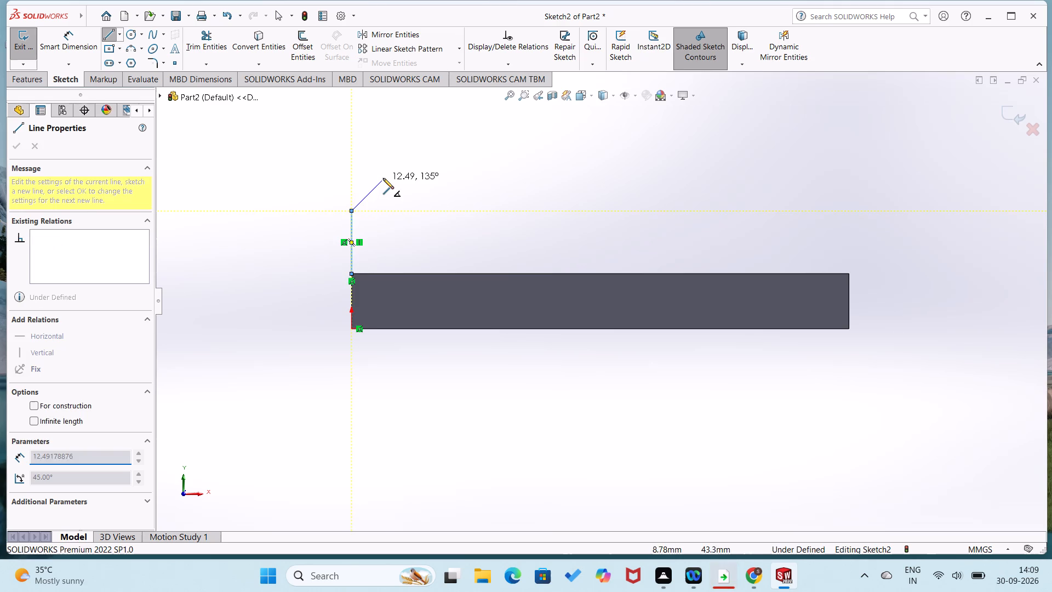
pyautogui.click(383, 178)
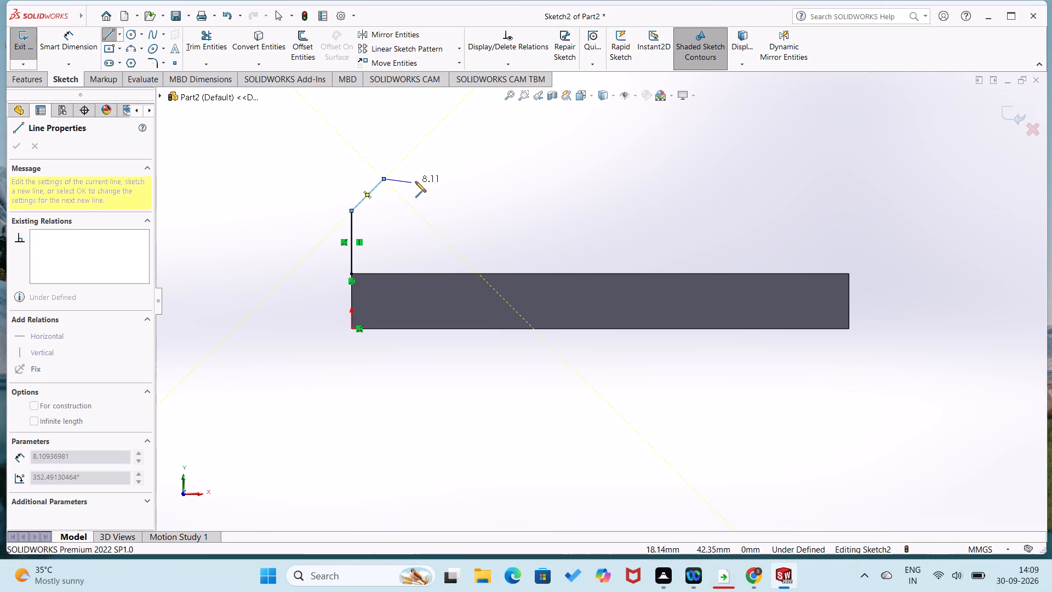
pyautogui.click(416, 180)
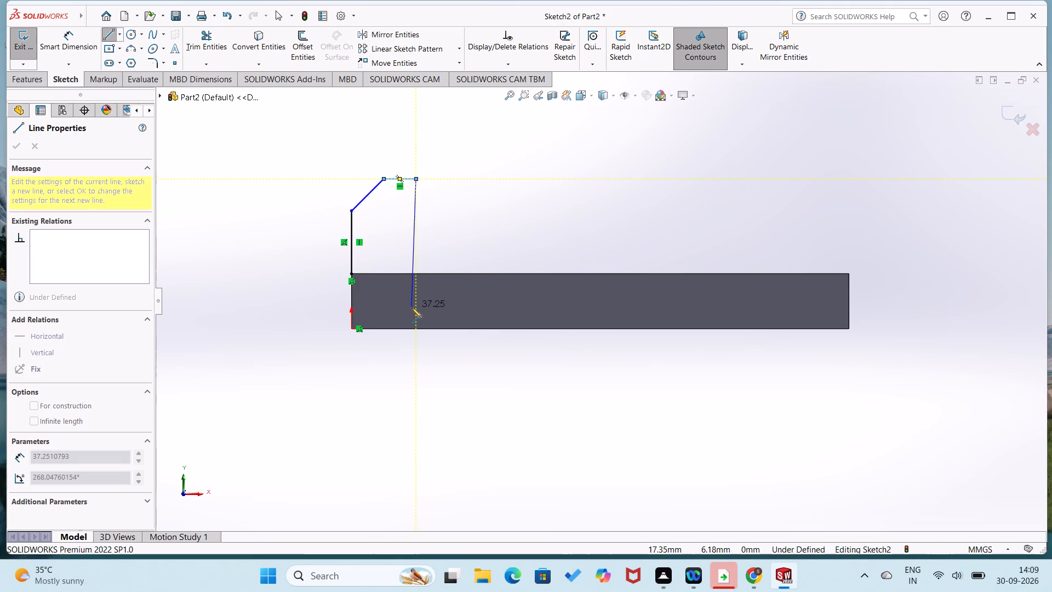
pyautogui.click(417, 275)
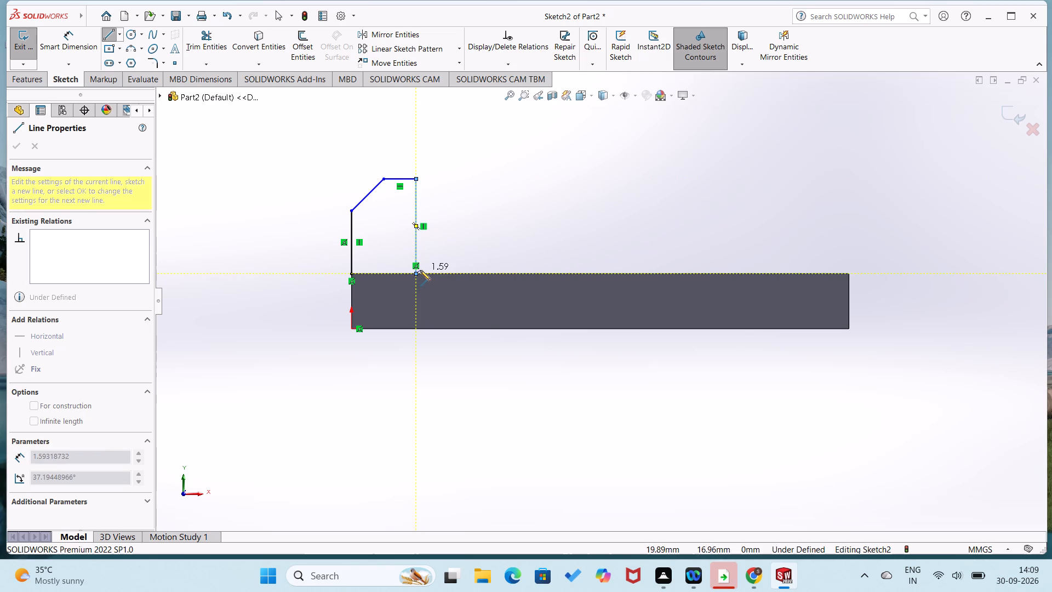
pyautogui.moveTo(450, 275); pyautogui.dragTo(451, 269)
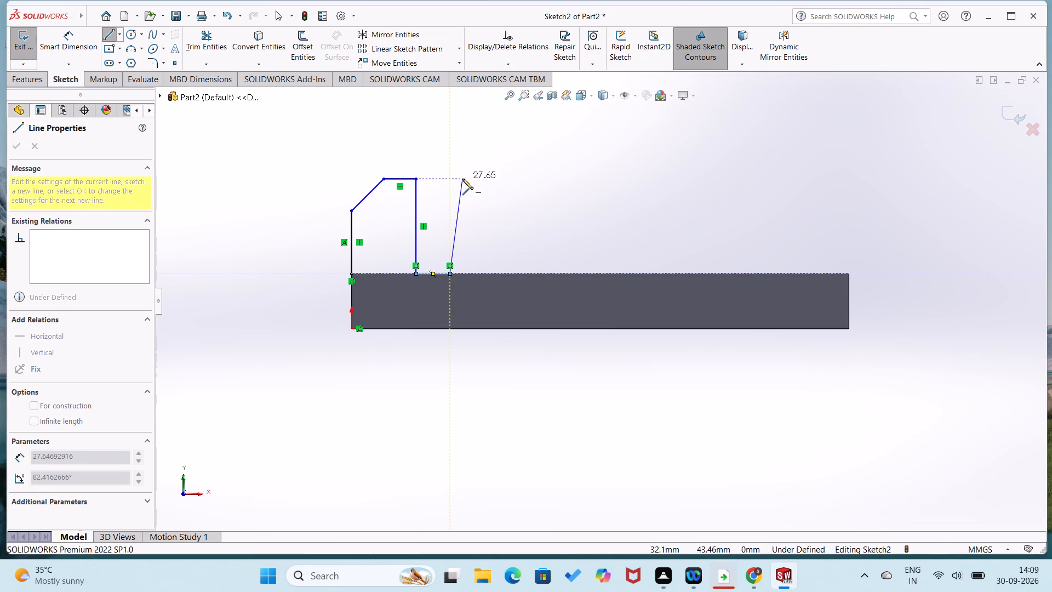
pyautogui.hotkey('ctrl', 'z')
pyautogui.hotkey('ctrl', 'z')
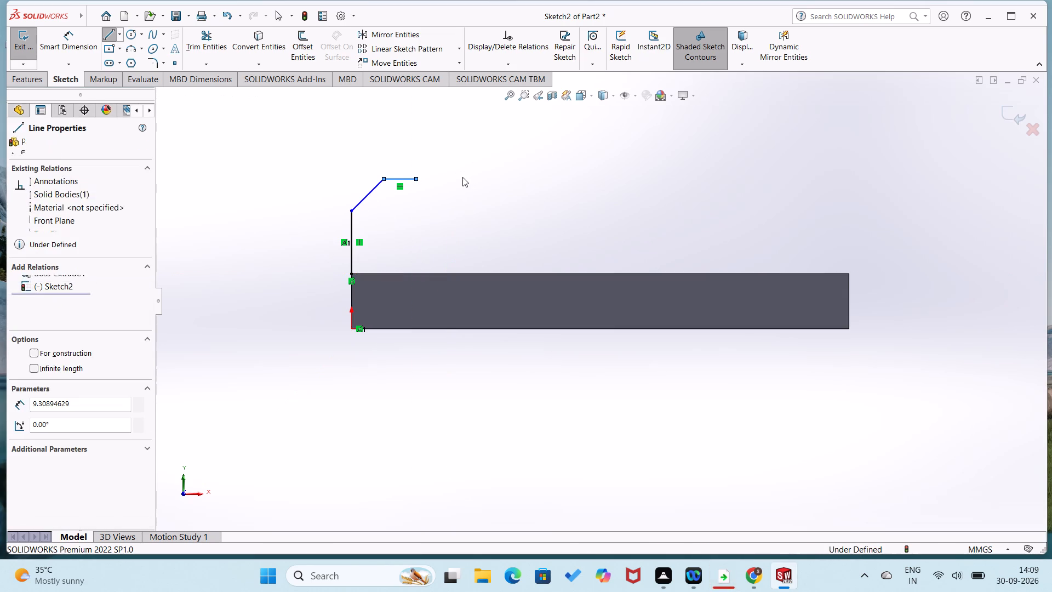
# Draw a vertical line from the top horizontal line's free end to the block's top edge and close the profile at the block's corner.
pyautogui.moveTo(465, 177); pyautogui.dragTo(418, 214, button='right')
pyautogui.click(418, 178)
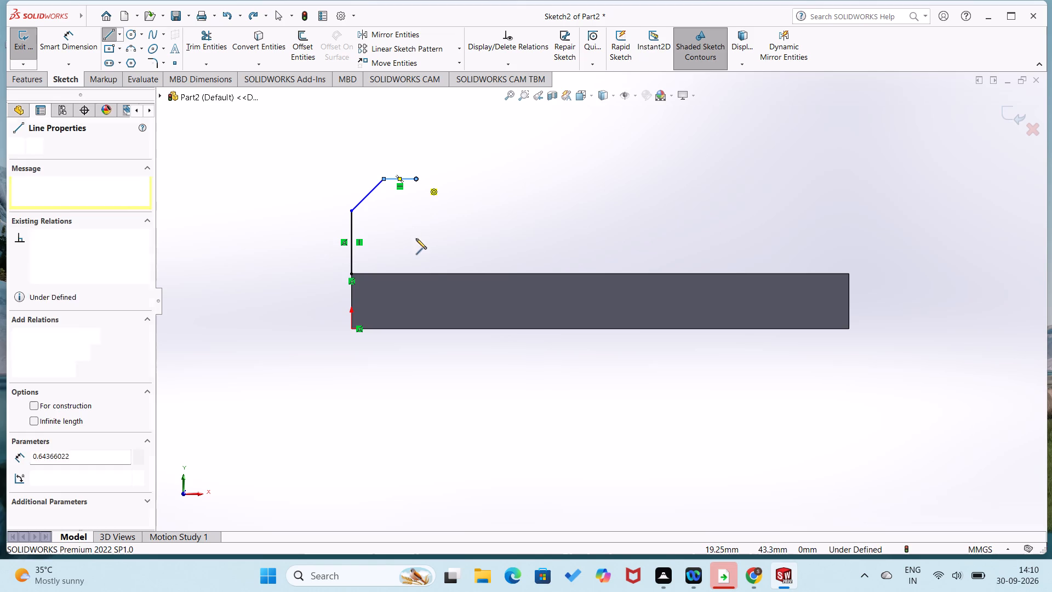
pyautogui.click(415, 275)
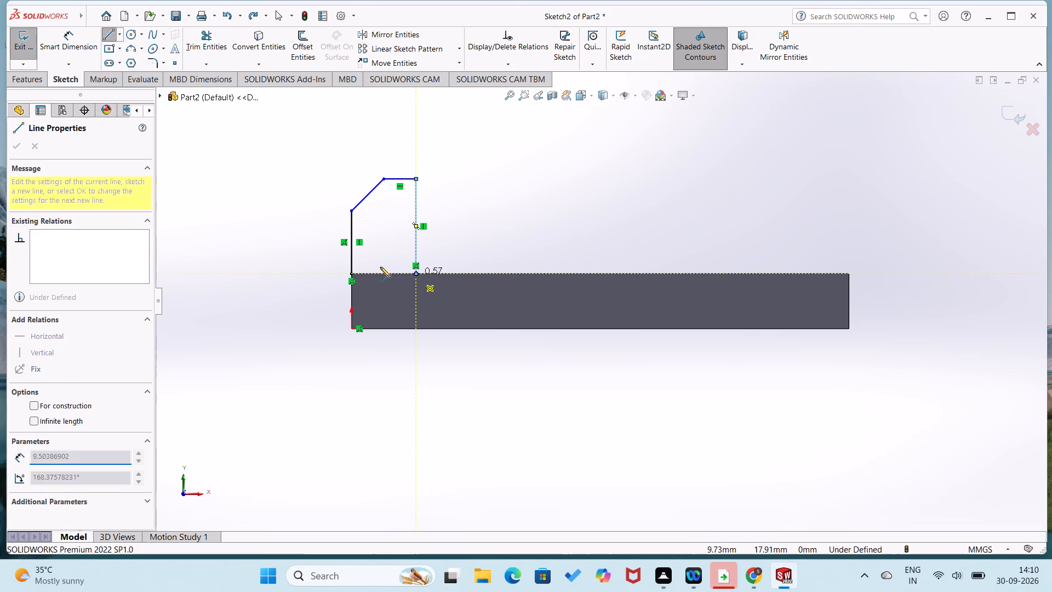
pyautogui.click(351, 275)
# Dimension the horizontal distance between the sloped line's two endpoints to 16 mm.
pyautogui.moveTo(273, 338); pyautogui.dragTo(281, 240, button='right')
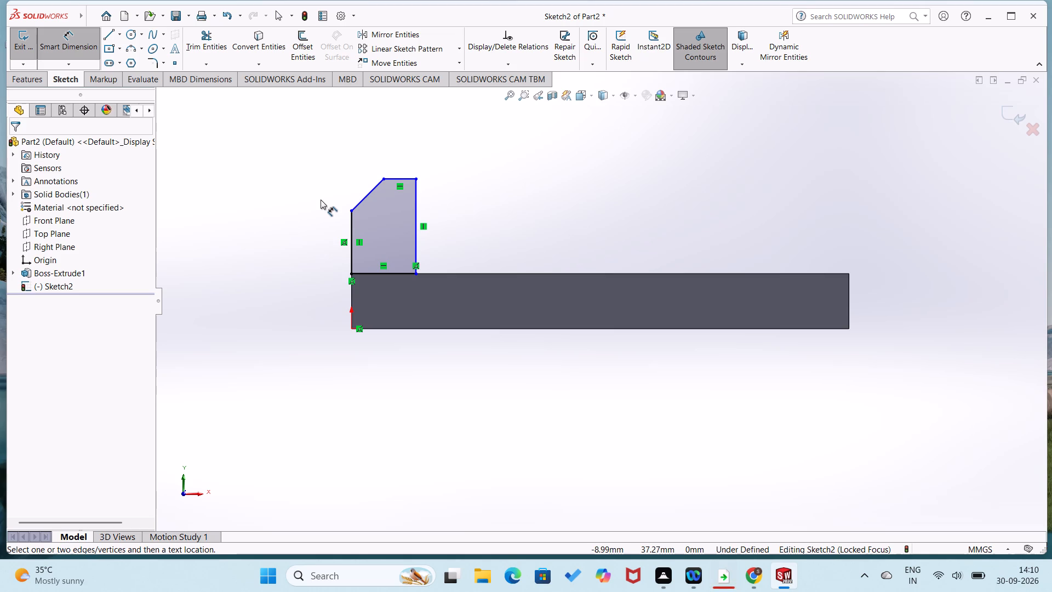
pyautogui.click(352, 211)
pyautogui.click(383, 177)
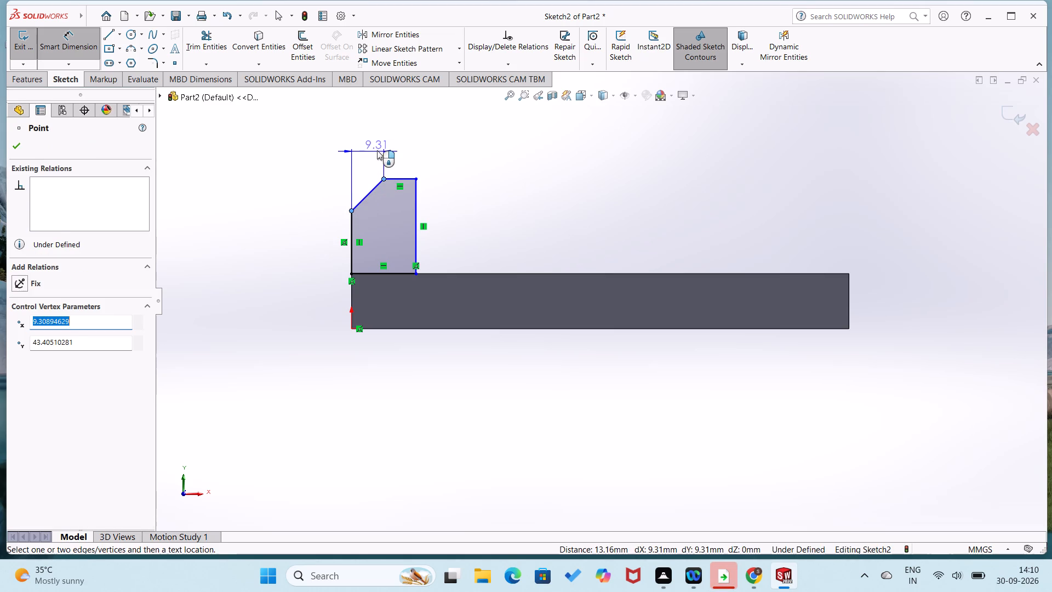
pyautogui.click(377, 148)
pyautogui.write('16')
pyautogui.press('Return')
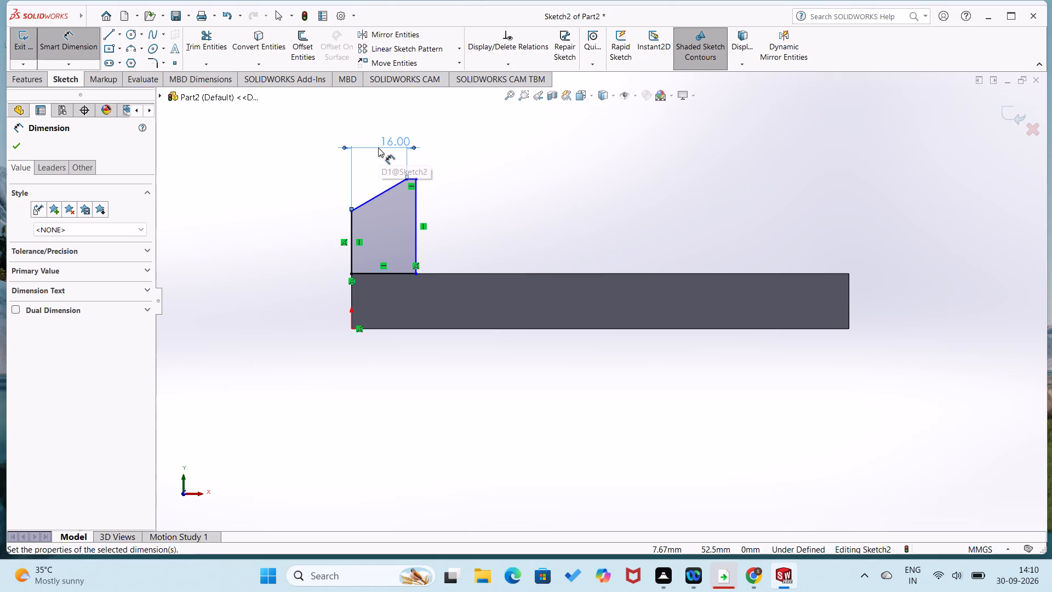
# Dimension the profile's short top horizontal line to 10 mm.
pyautogui.scroll(-5, 494, 236)
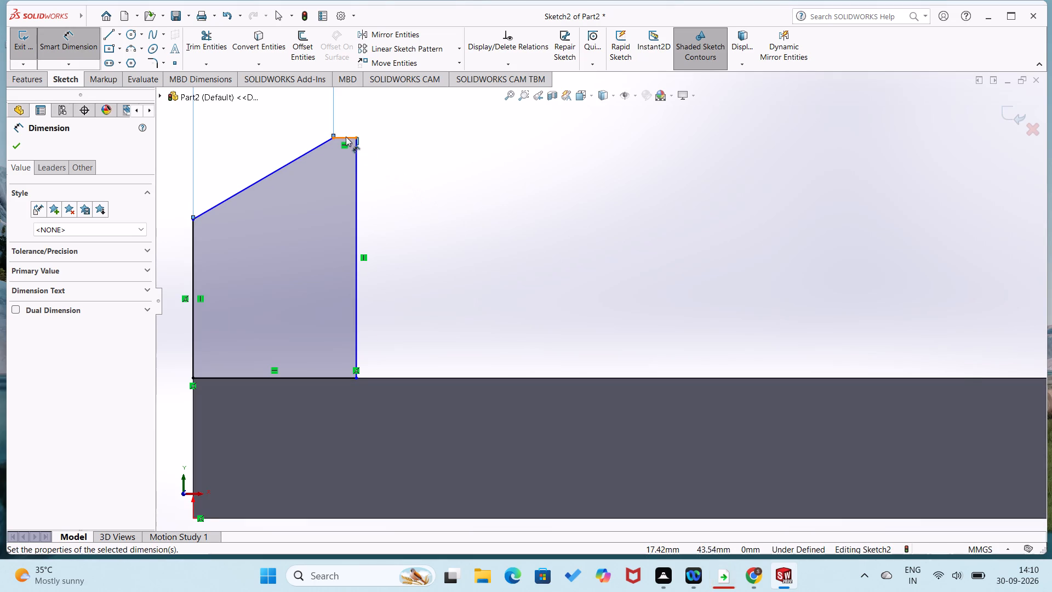
pyautogui.click(346, 136)
pyautogui.scroll(2, 346, 122)
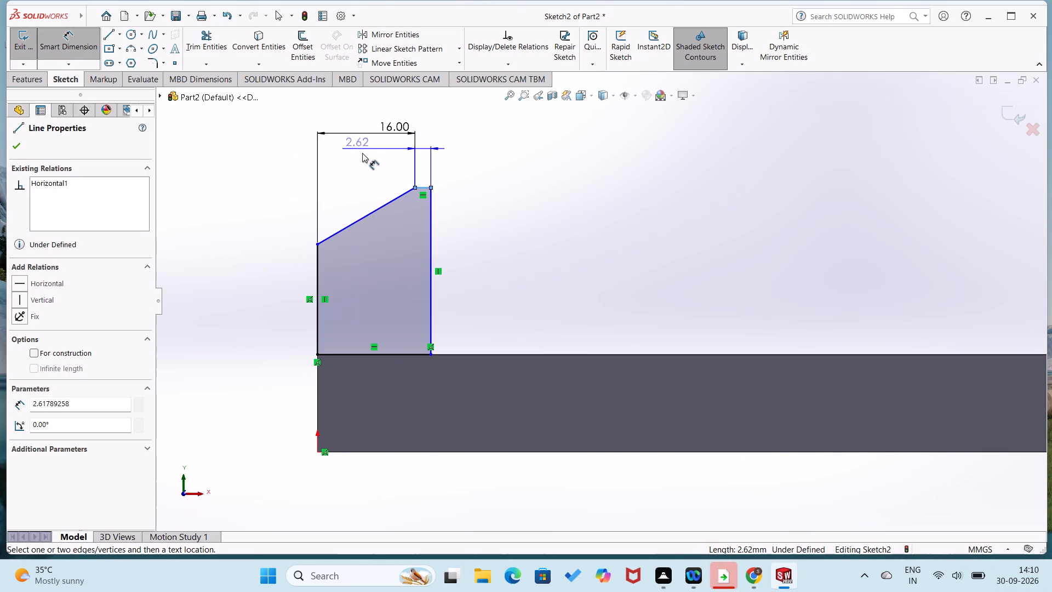
pyautogui.click(402, 167)
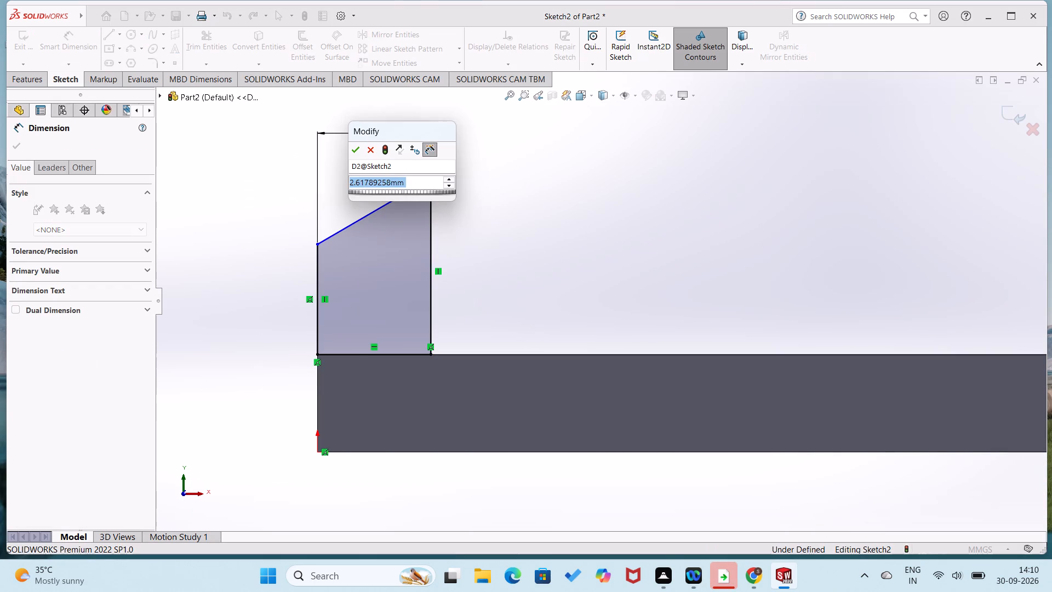
pyautogui.write('10')
pyautogui.press('Return')
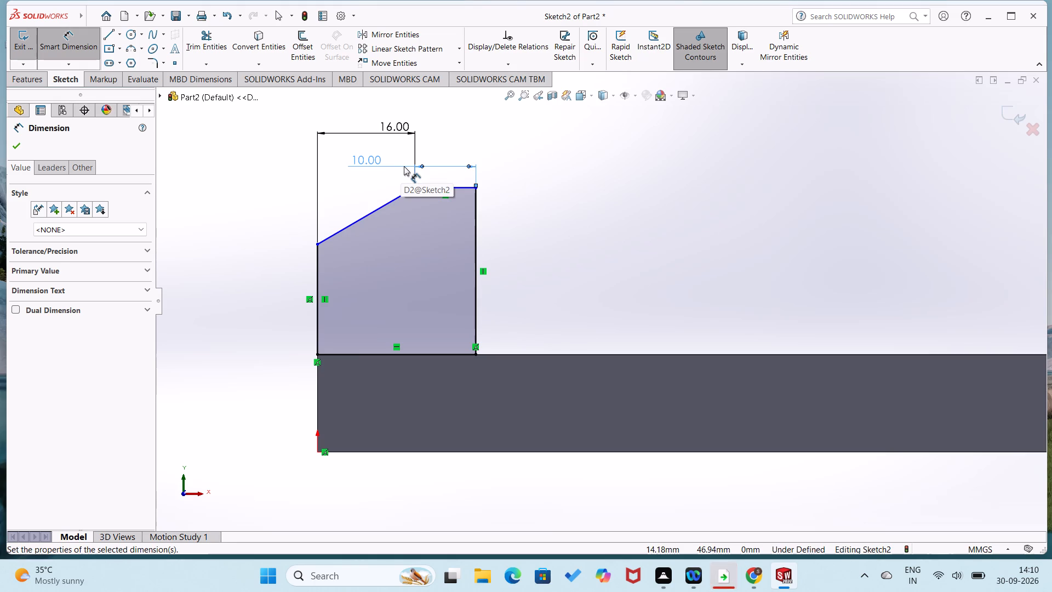
# Dimension the sloped-top profile's outer vertical line, at the block's end, to 36 mm.
pyautogui.click(553, 256)
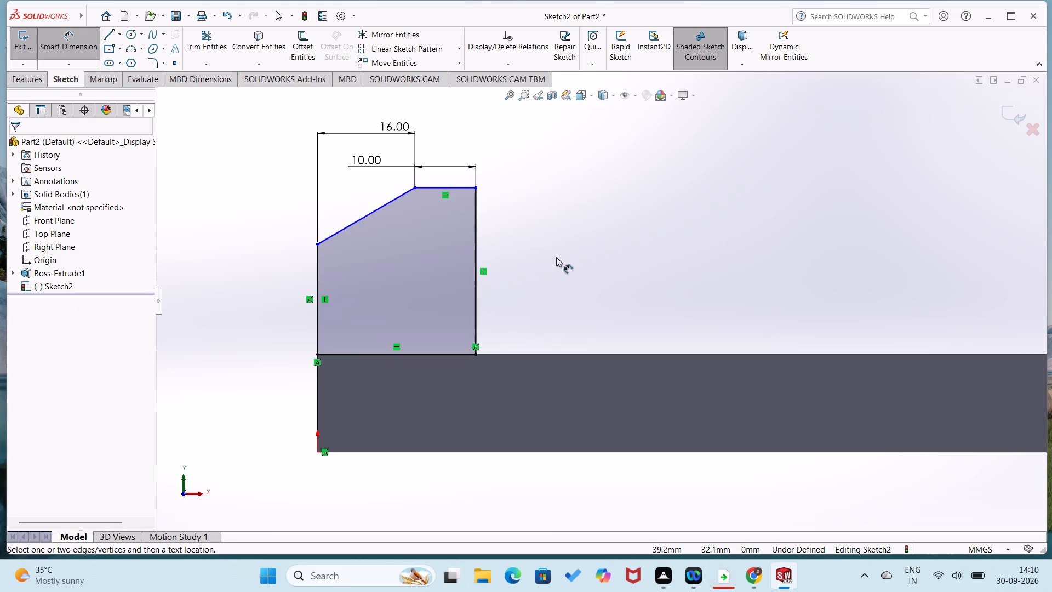
pyautogui.click(318, 290)
pyautogui.click(300, 283)
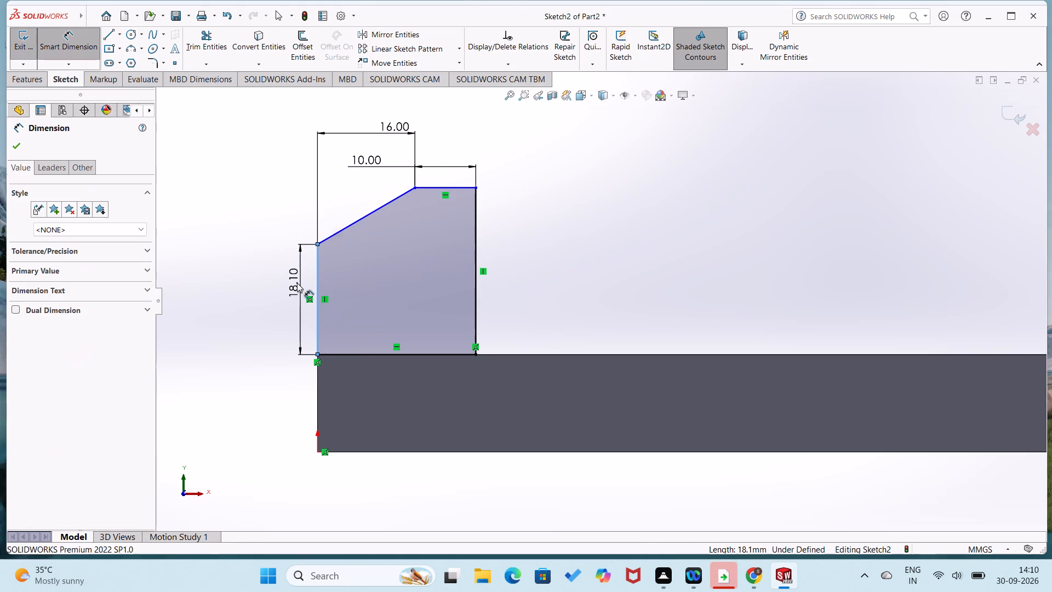
pyautogui.write('36')
pyautogui.press('Return')
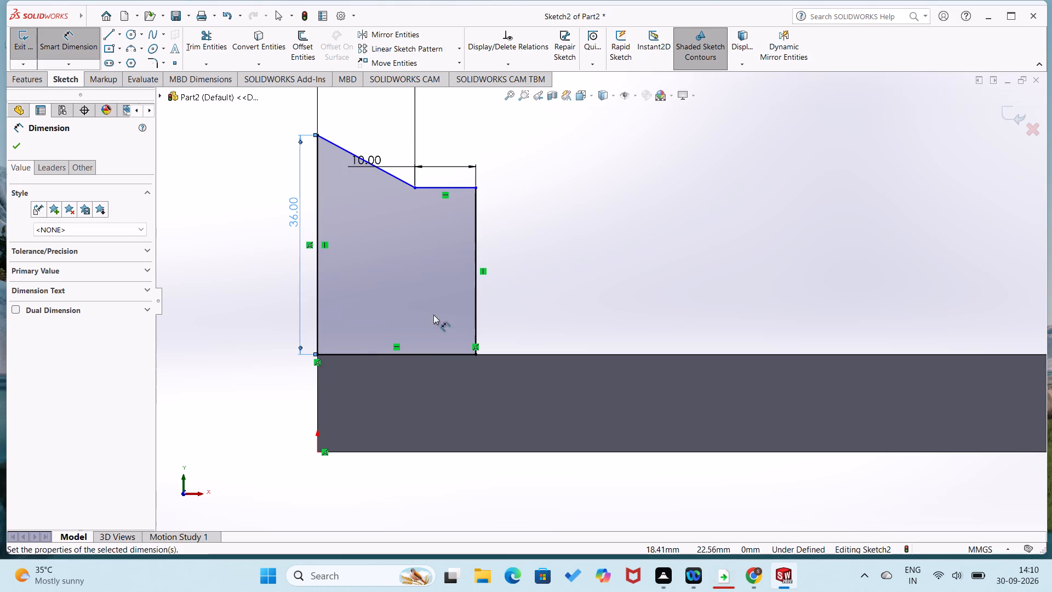
# Dimension the sloped-top profile's taller inner vertical line to 36+16 mm.
pyautogui.click(475, 311)
pyautogui.click(498, 306)
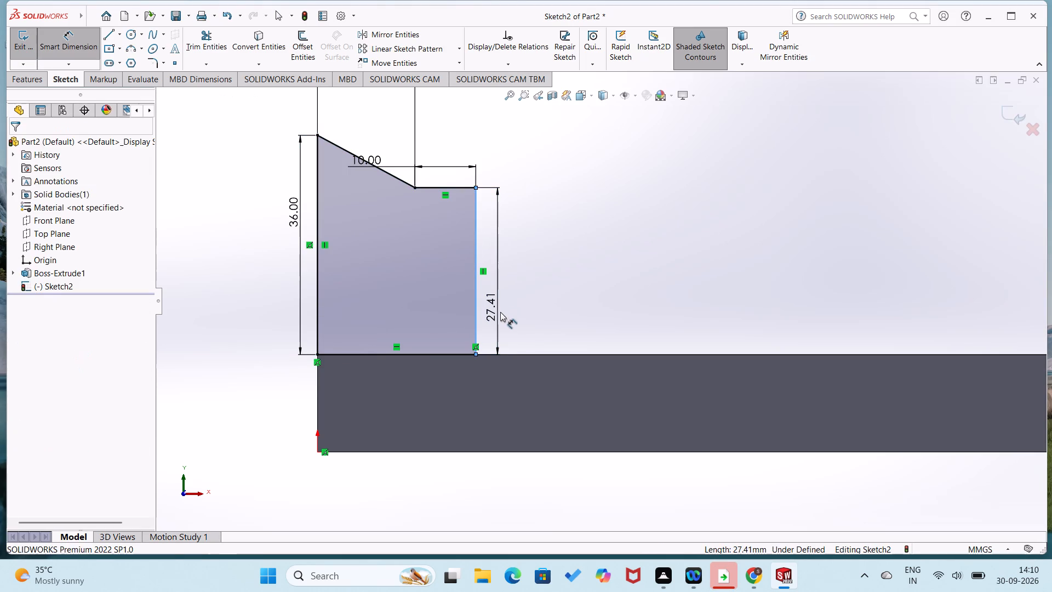
pyautogui.write('36')
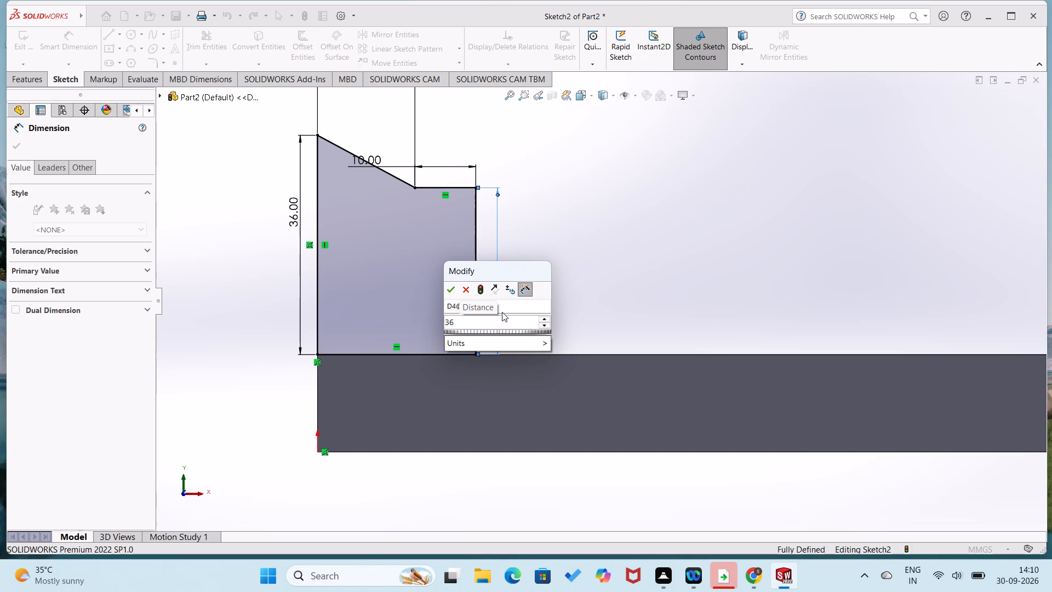
pyautogui.write('+16')
pyautogui.press('Return')
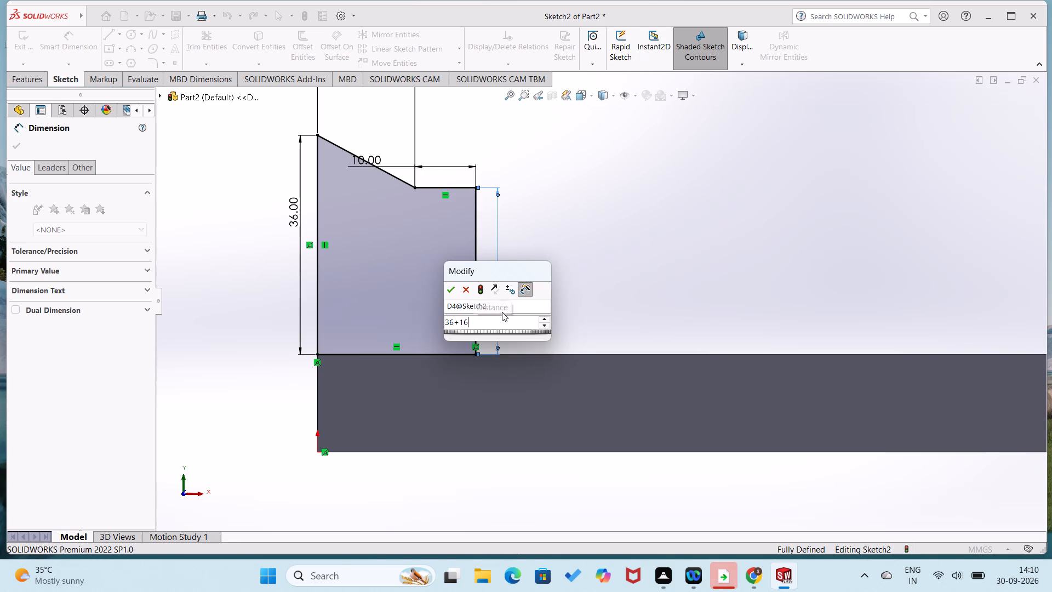
pyautogui.scroll(2, 488, 255)
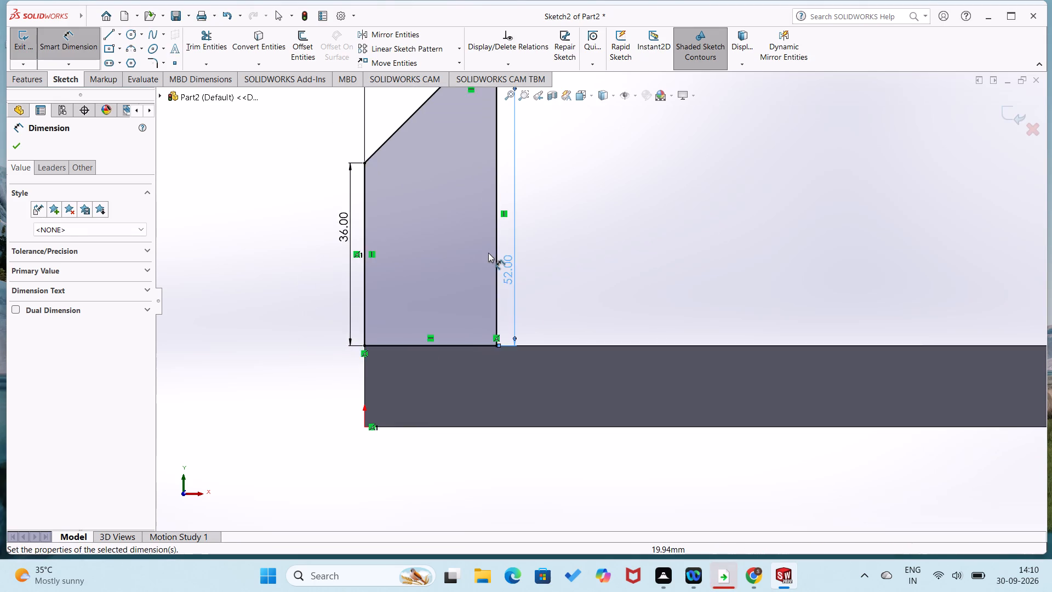
pyautogui.scroll(1, 488, 253)
pyautogui.click(579, 297)
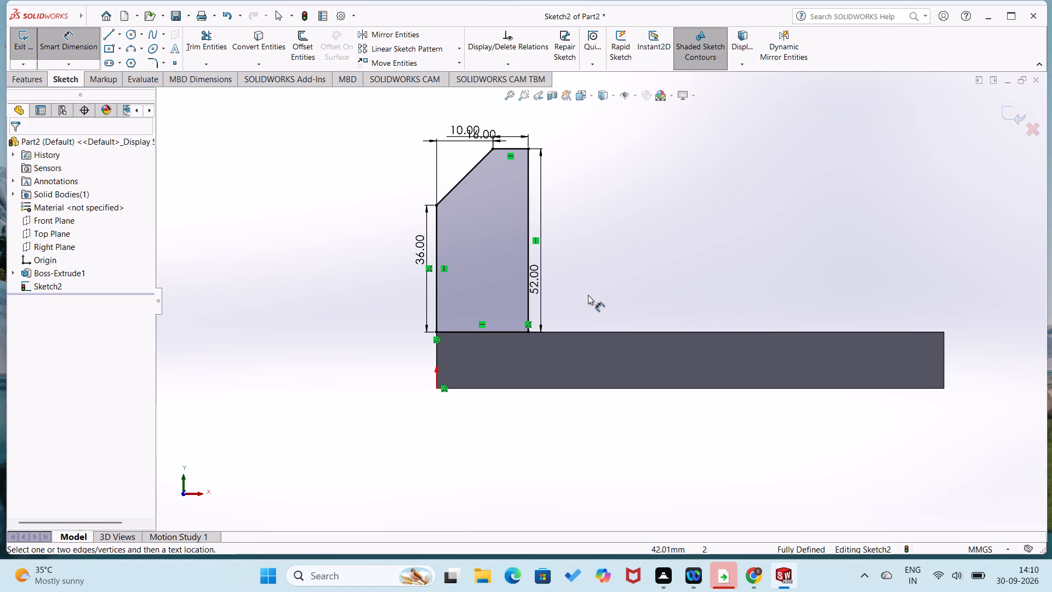
# Sketch a closed L-shaped profile on the block's top edge beside the upright, about 52 mm tall with a 6.7 mm top and 21.5 mm base.
pyautogui.moveTo(759, 271); pyautogui.dragTo(667, 287, button='right')
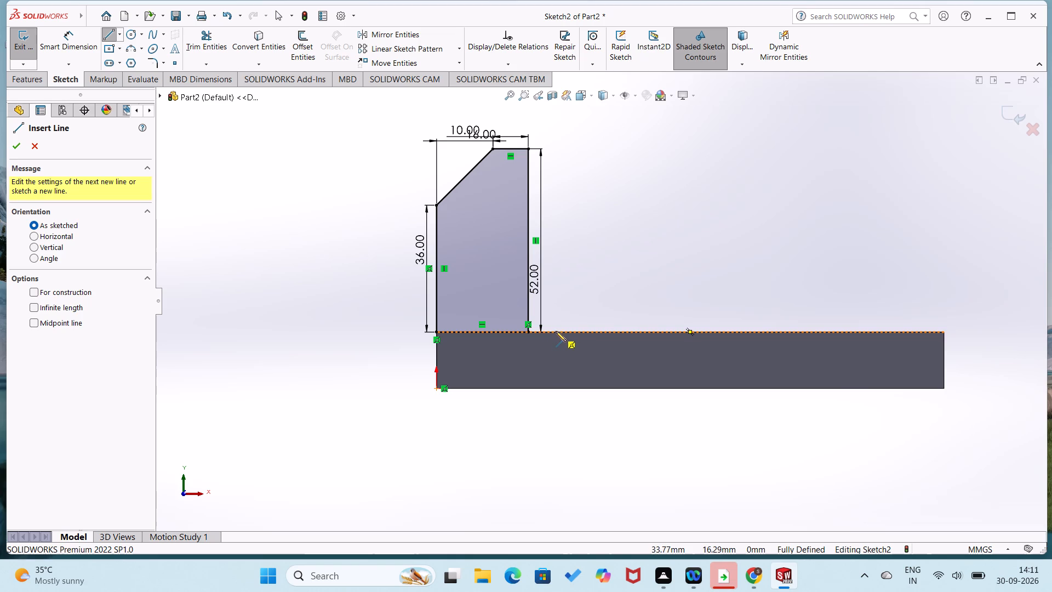
pyautogui.click(556, 331)
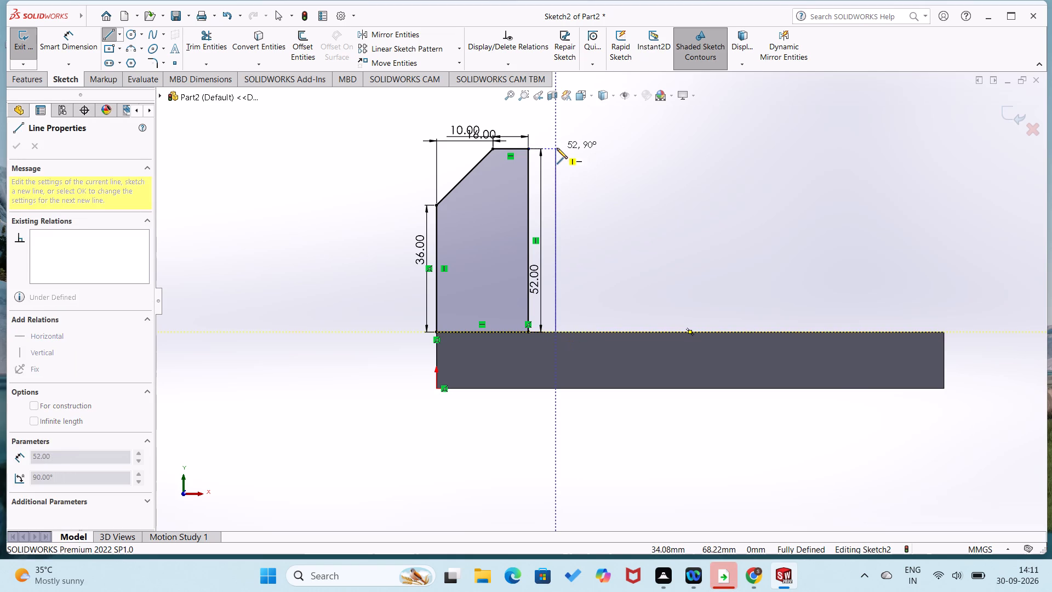
pyautogui.click(557, 148)
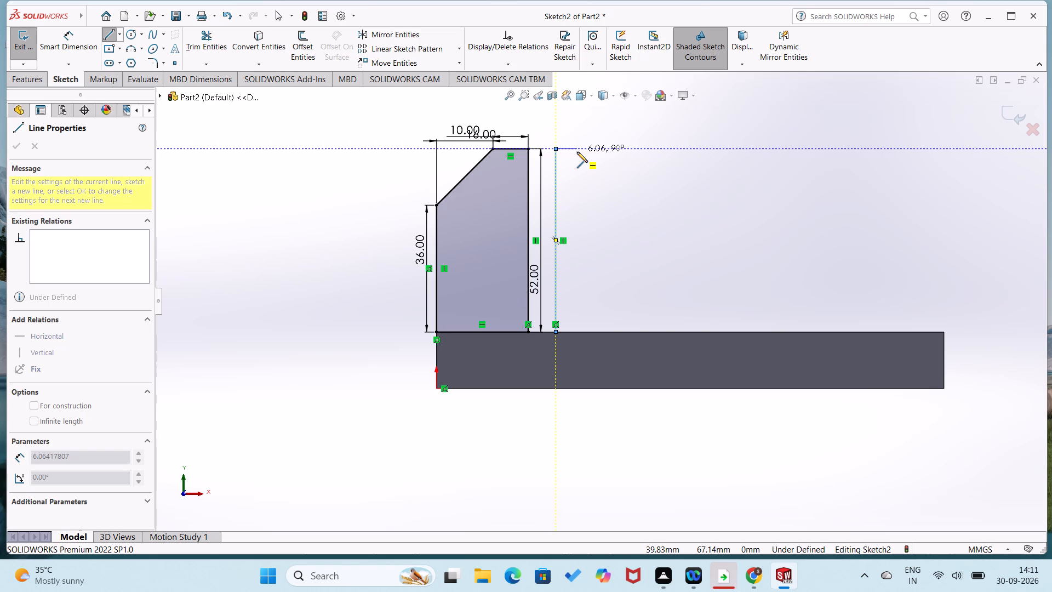
pyautogui.click(579, 151)
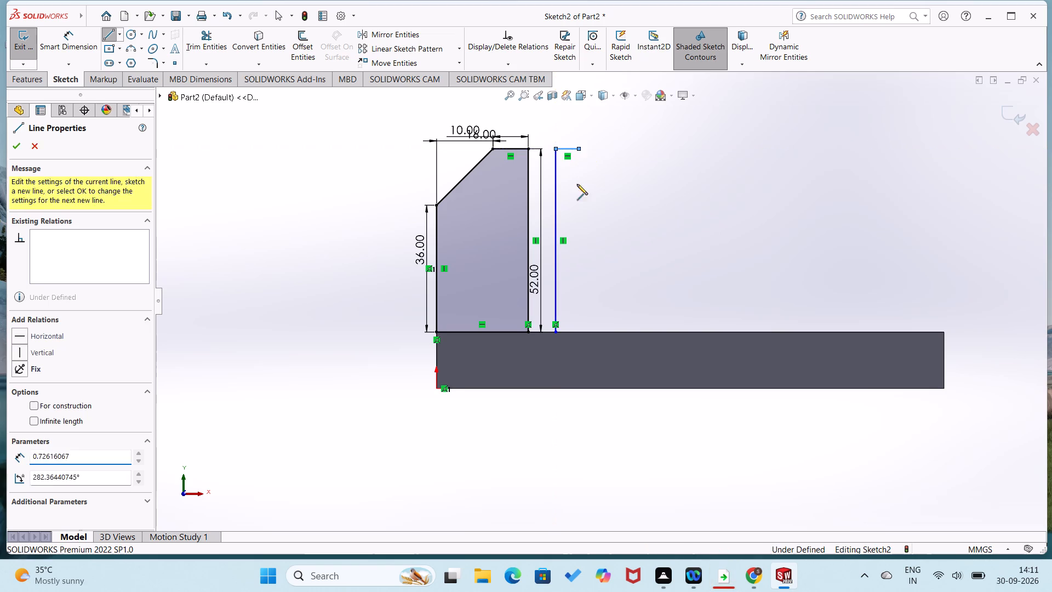
pyautogui.click(580, 309)
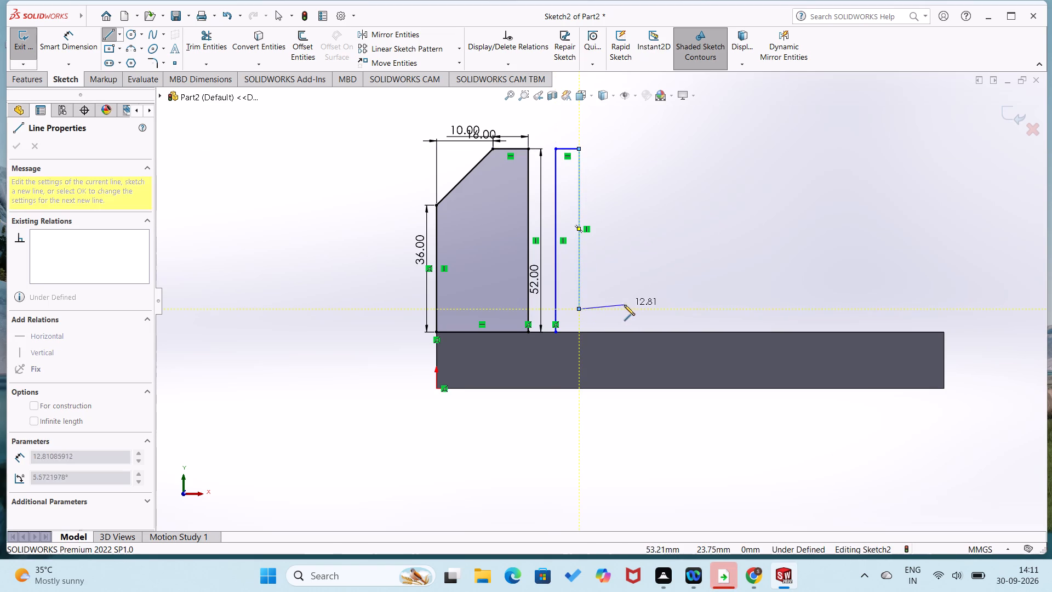
pyautogui.click(631, 309)
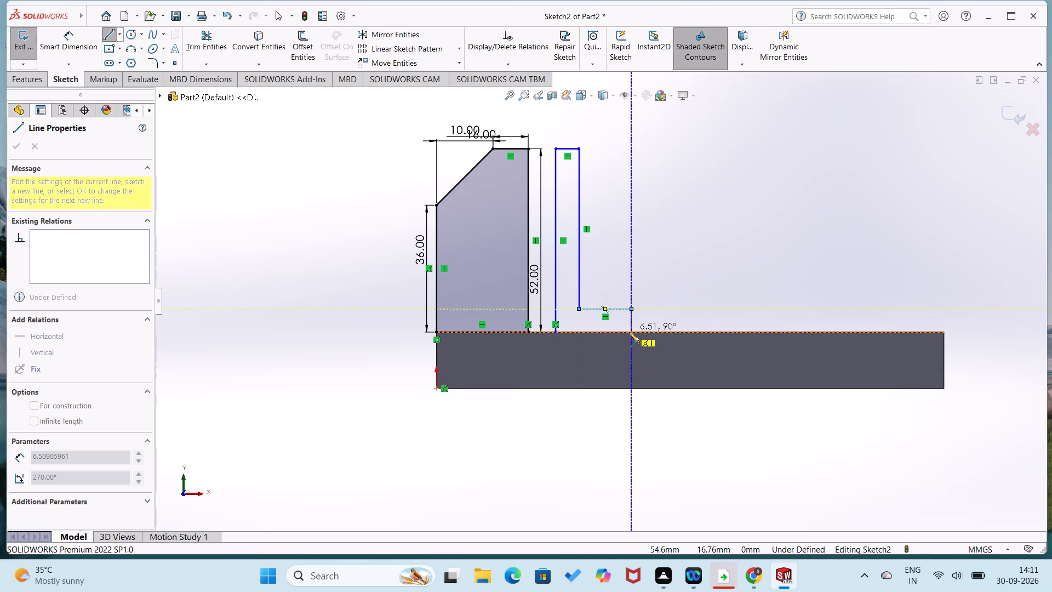
pyautogui.click(629, 332)
pyautogui.click(556, 333)
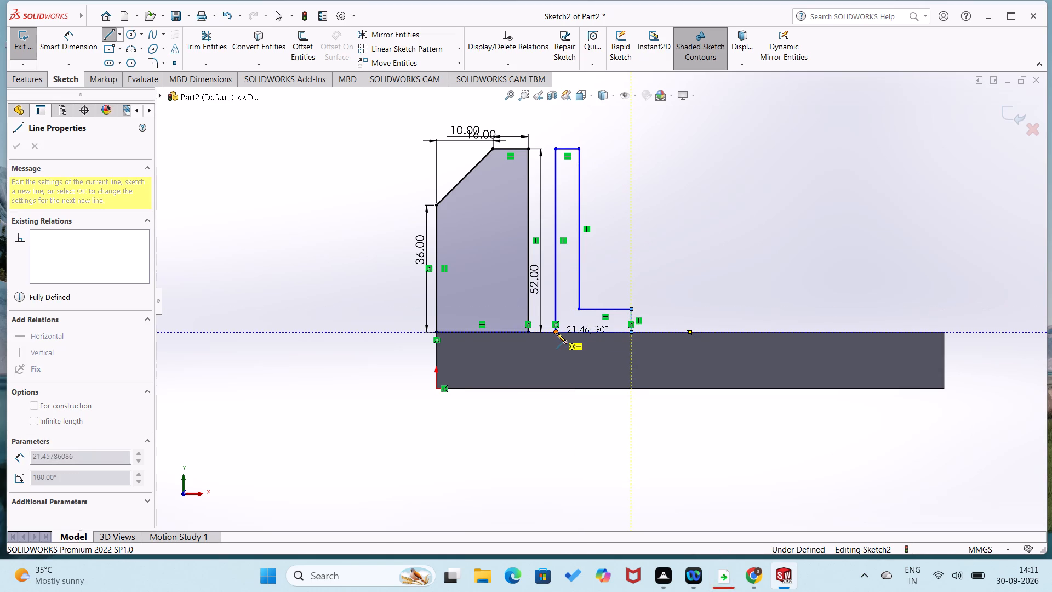
# Dimension the L-shaped profile's long vertical line, keeping it at 52 mm.
pyautogui.moveTo(359, 411); pyautogui.dragTo(382, 265, button='right')
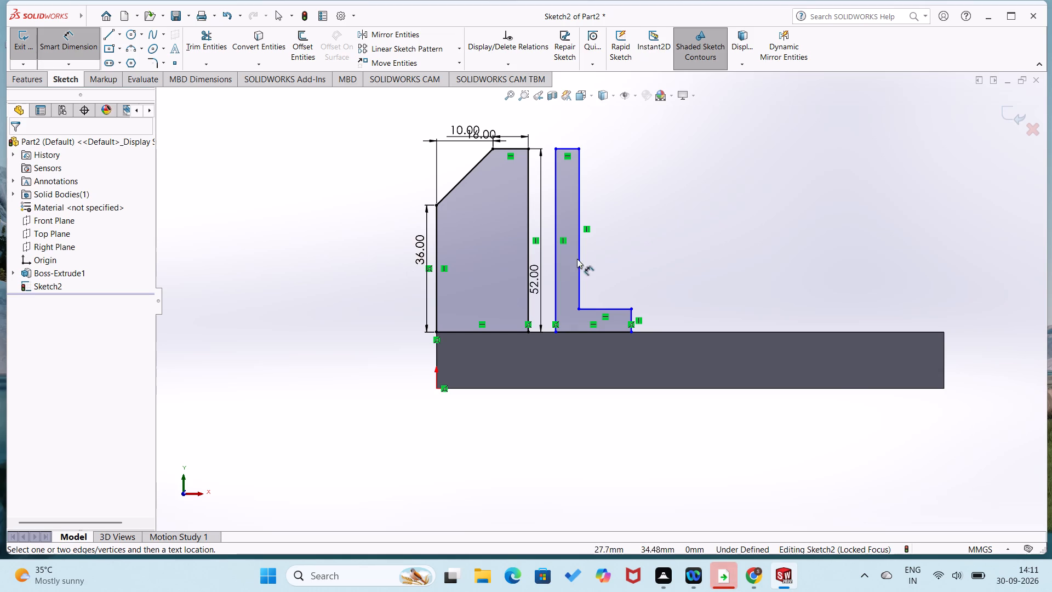
pyautogui.click(555, 243)
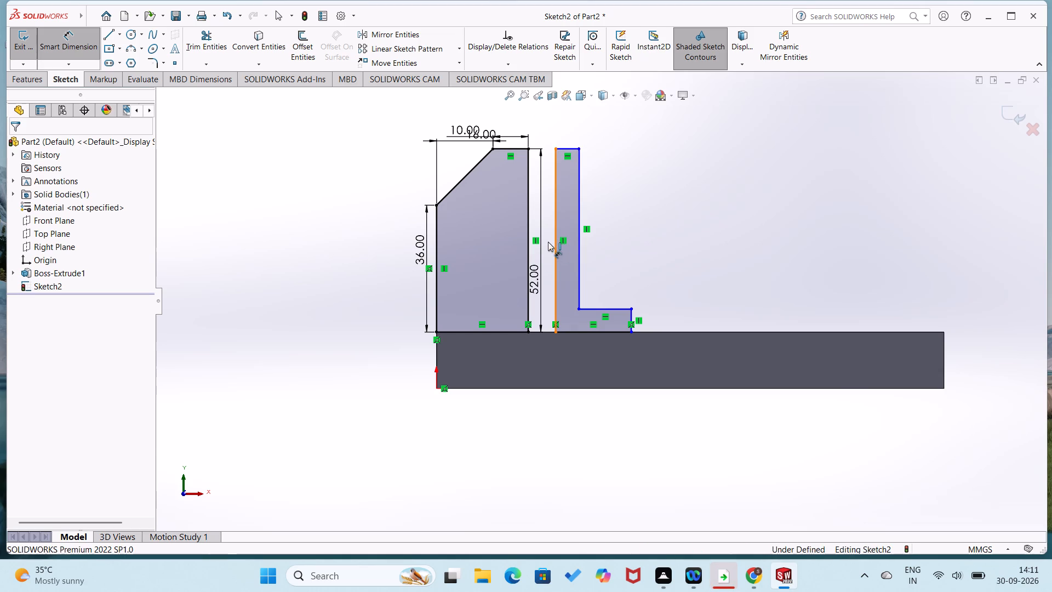
pyautogui.click(548, 242)
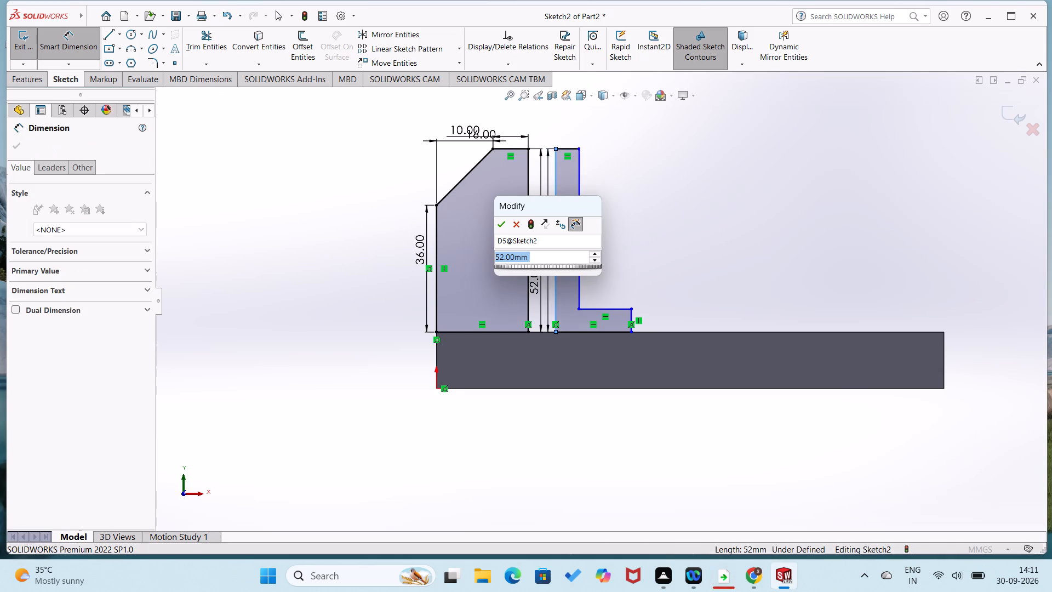
pyautogui.click(504, 226)
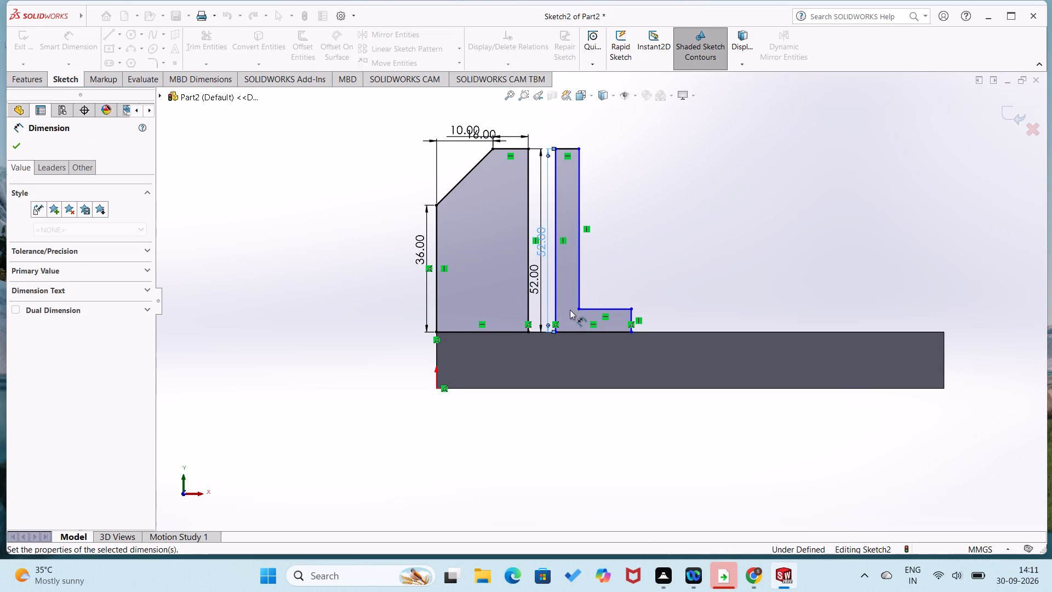
# Dimension the short horizontal line at the top of the L-shaped profile to 7 mm.
pyautogui.click(568, 149)
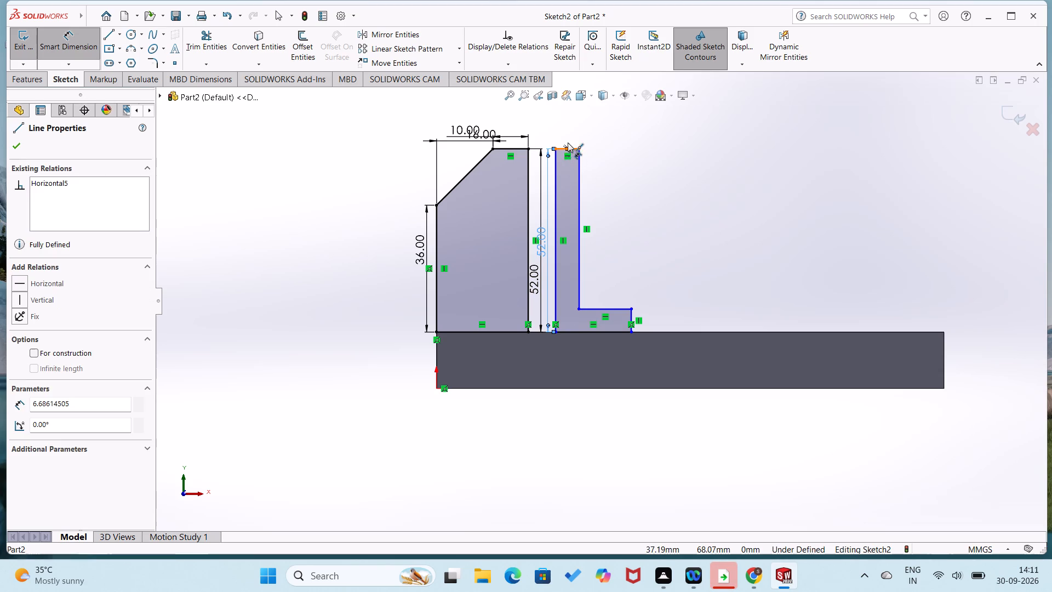
pyautogui.press('Escape')
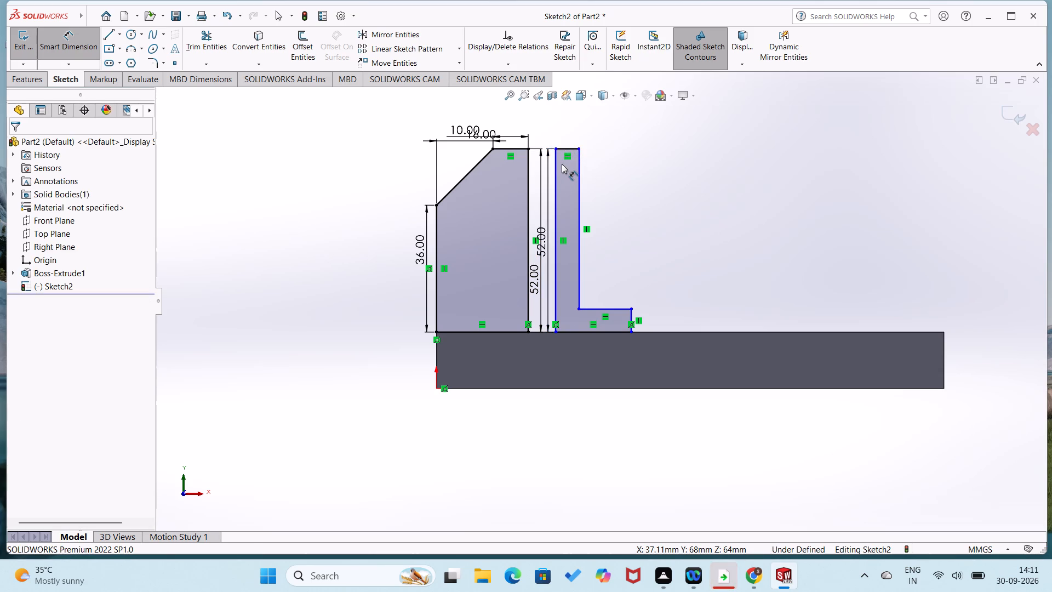
pyautogui.click(574, 146)
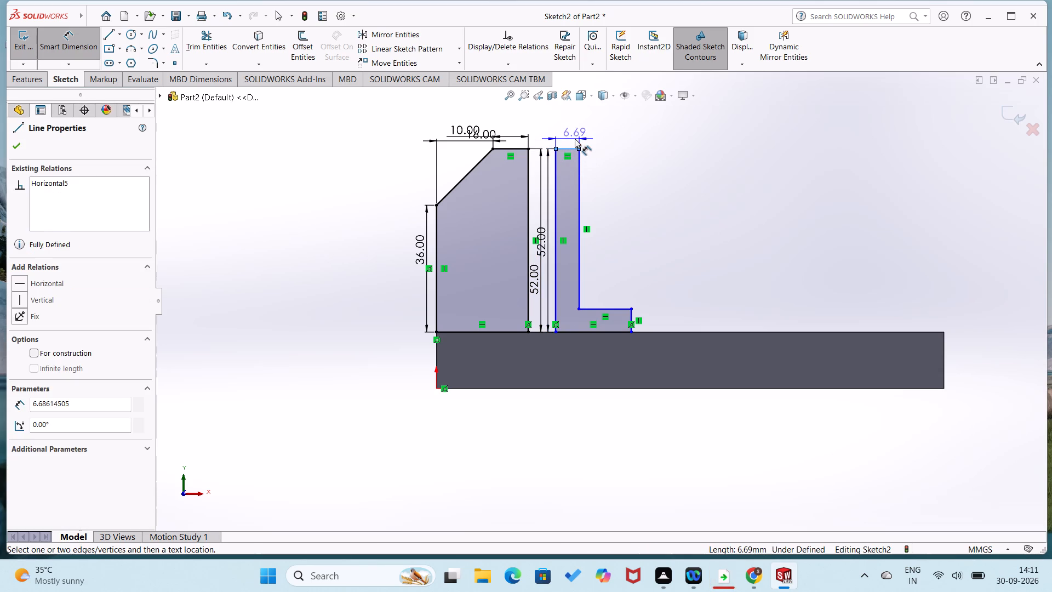
pyautogui.click(575, 139)
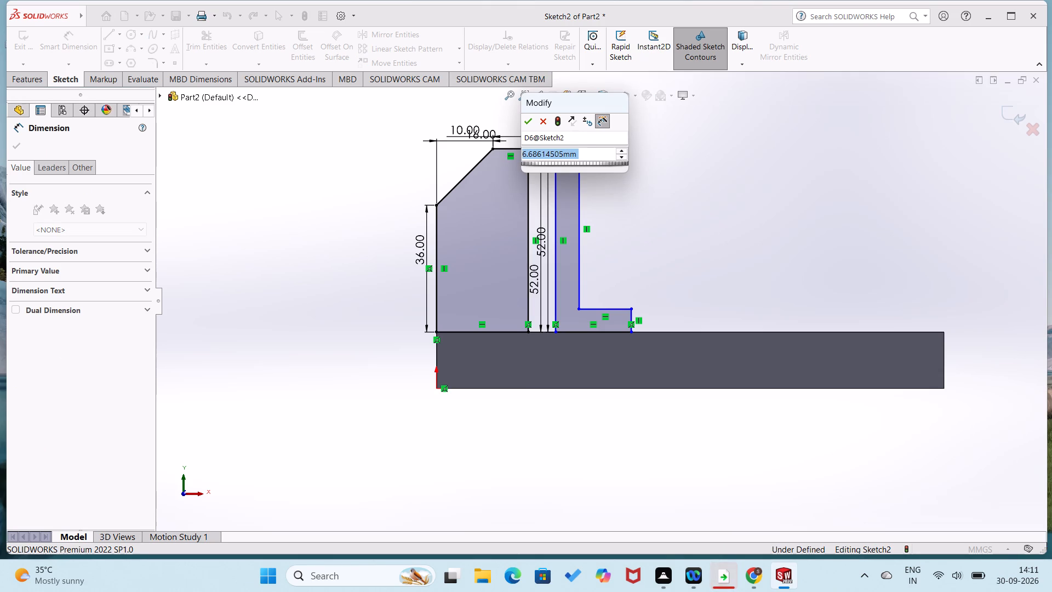
pyautogui.press('7')
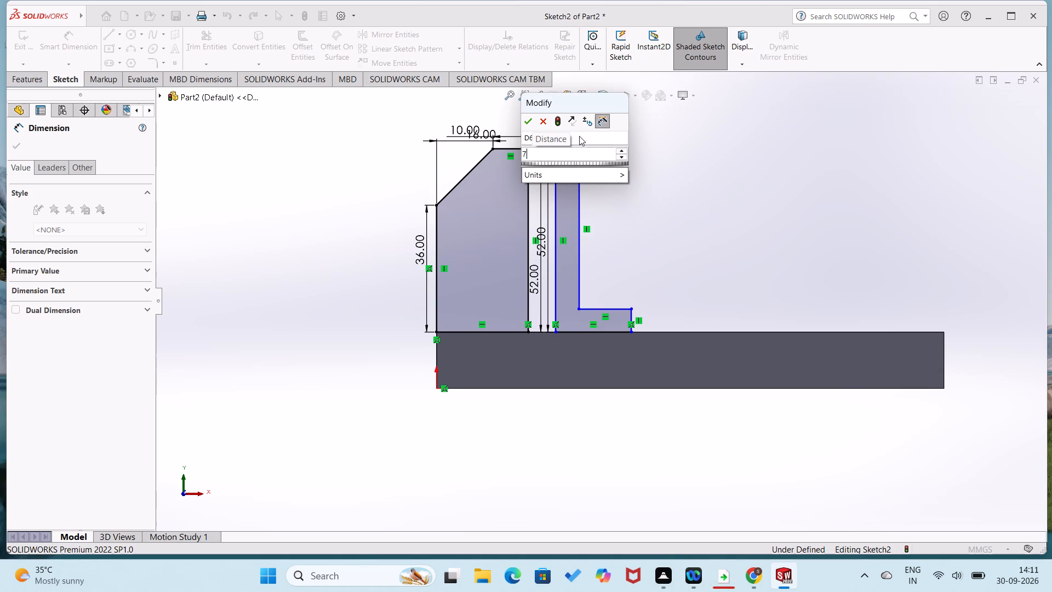
pyautogui.press('Return')
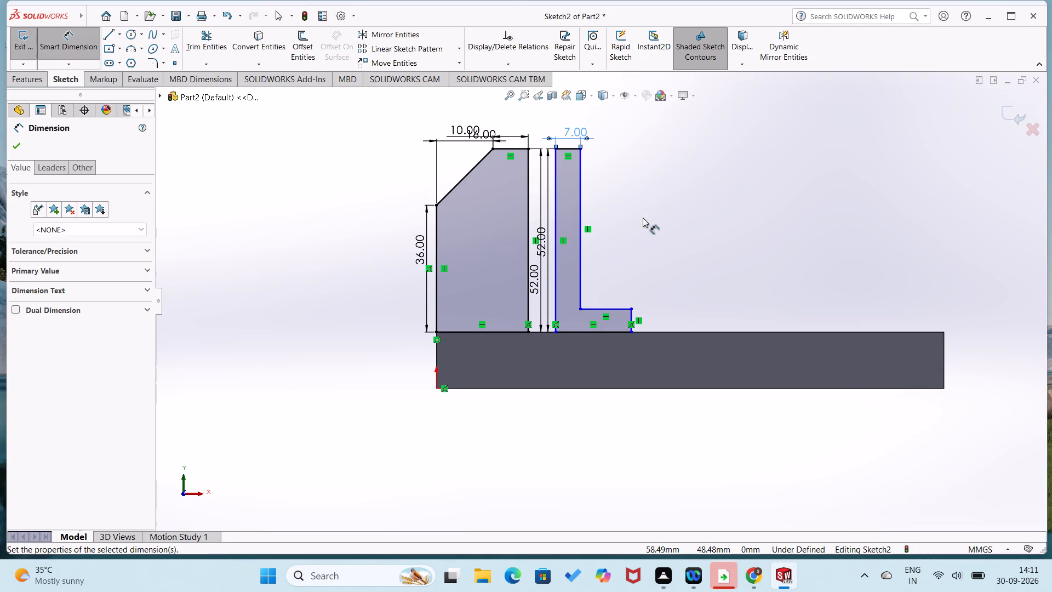
pyautogui.click(643, 218)
# Dimension the short vertical line at the end of the L-shaped profile's foot to 7 mm.
pyautogui.scroll(-1, 642, 292)
pyautogui.scroll(1, 612, 264)
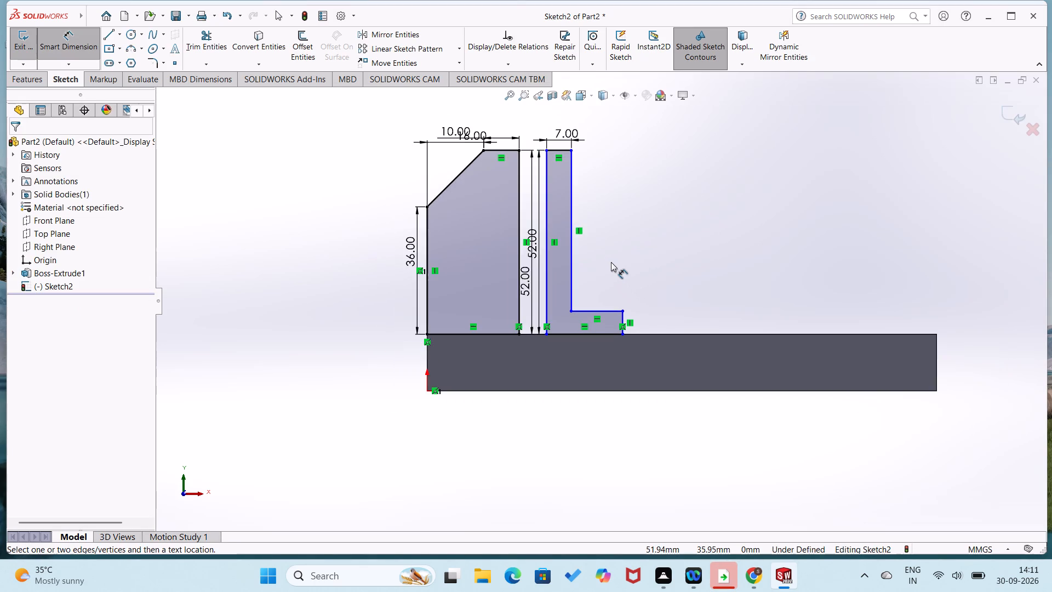
pyautogui.scroll(-3, 610, 260)
pyautogui.scroll(2, 609, 260)
pyautogui.scroll(-1, 609, 261)
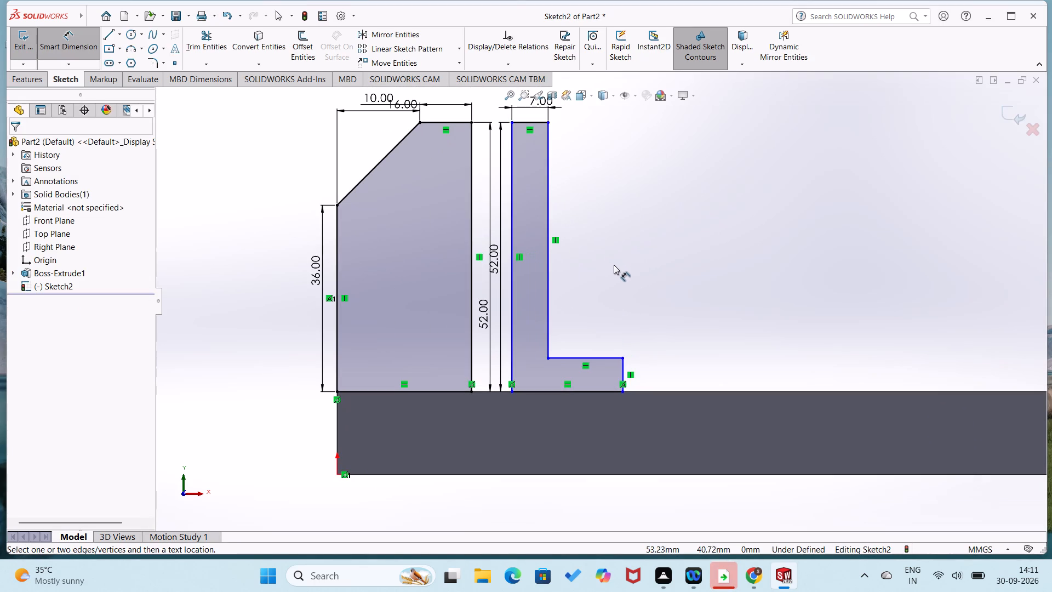
pyautogui.click(626, 370)
pyautogui.click(664, 371)
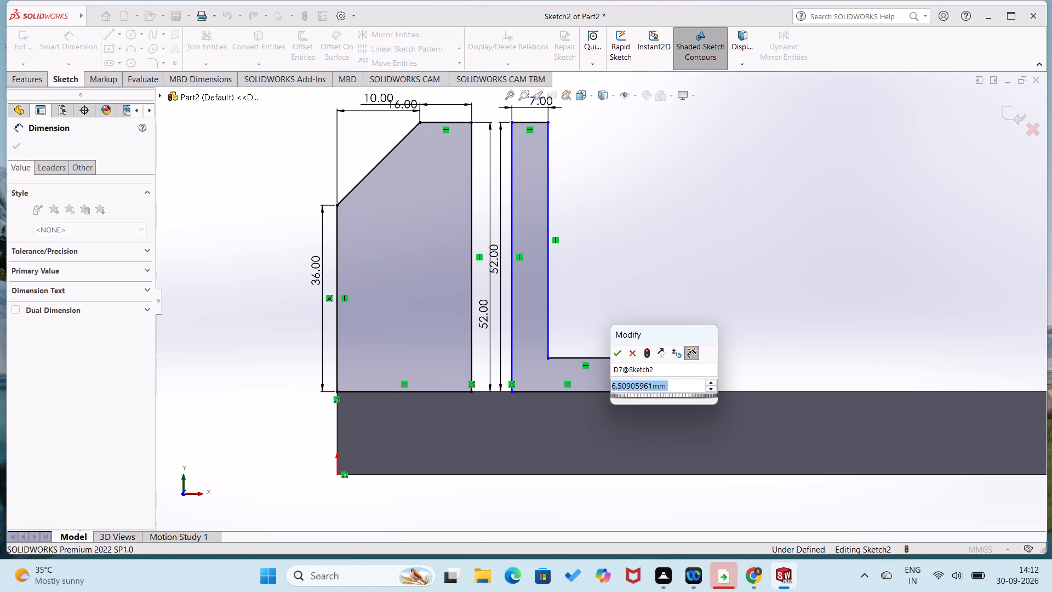
pyautogui.press('7')
pyautogui.press('Return')
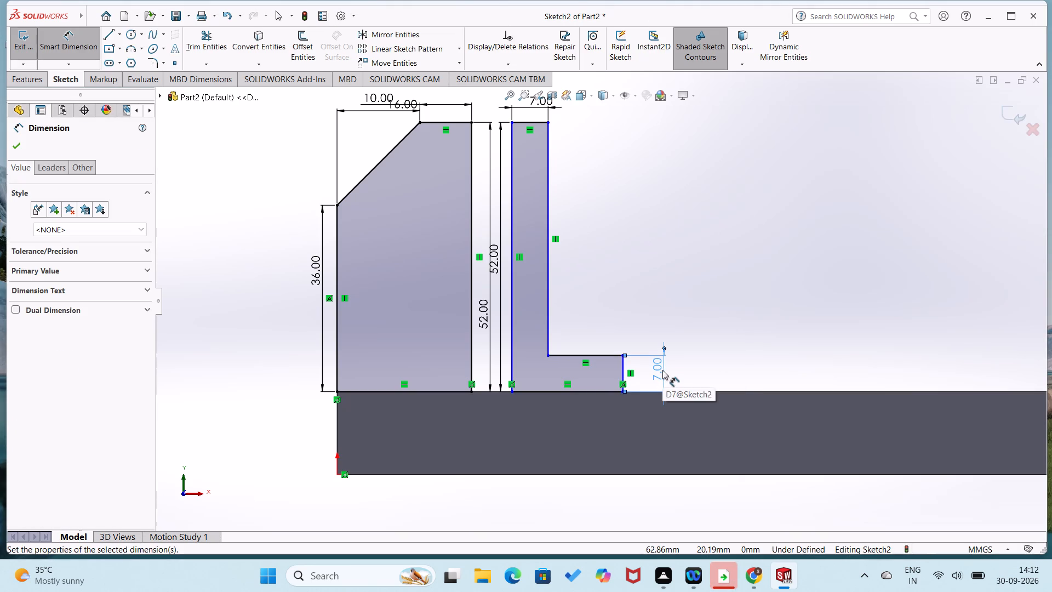
pyautogui.click(681, 301)
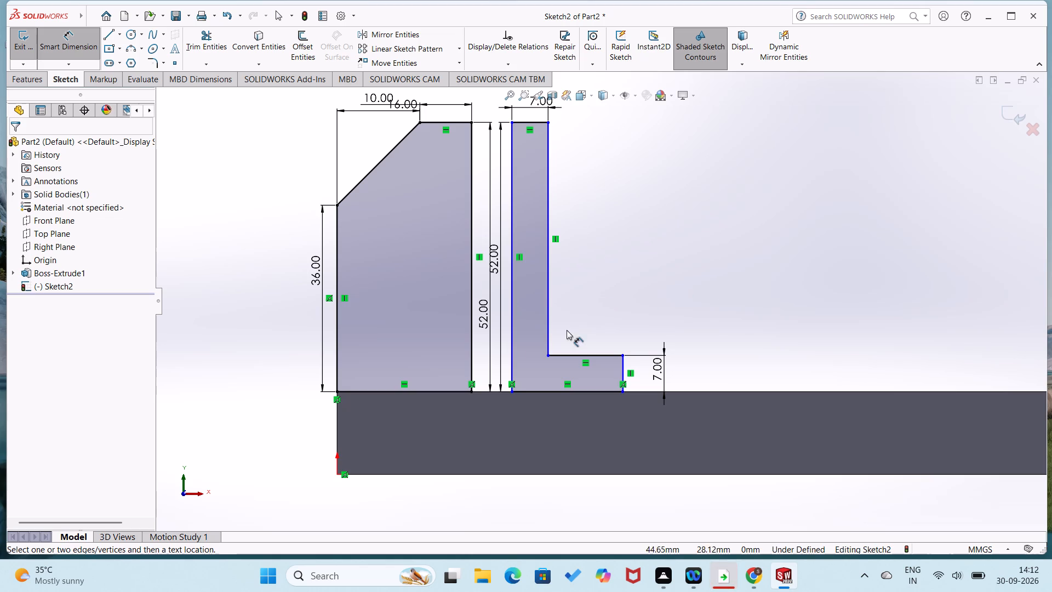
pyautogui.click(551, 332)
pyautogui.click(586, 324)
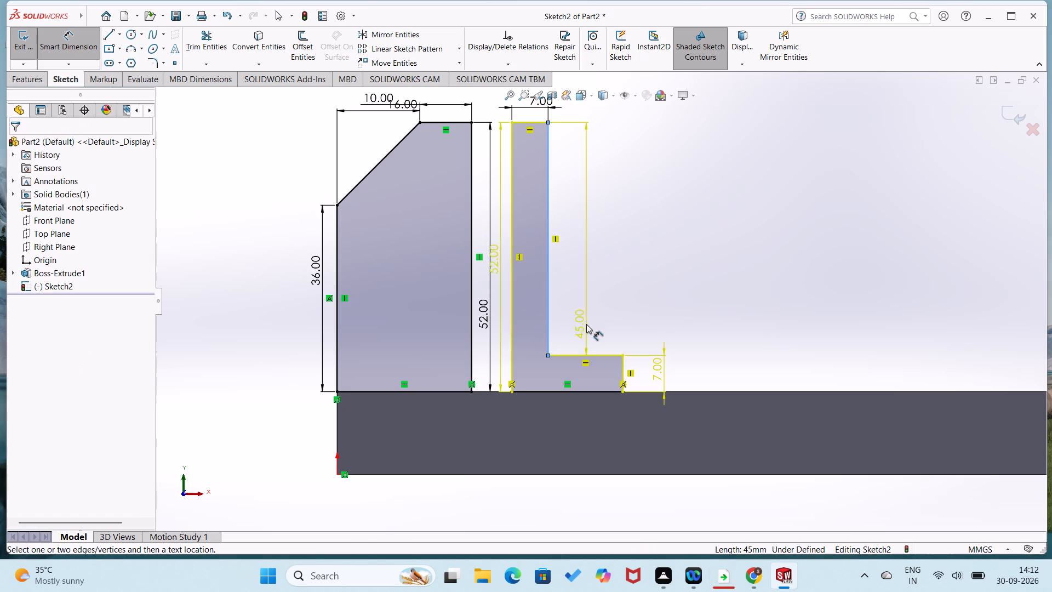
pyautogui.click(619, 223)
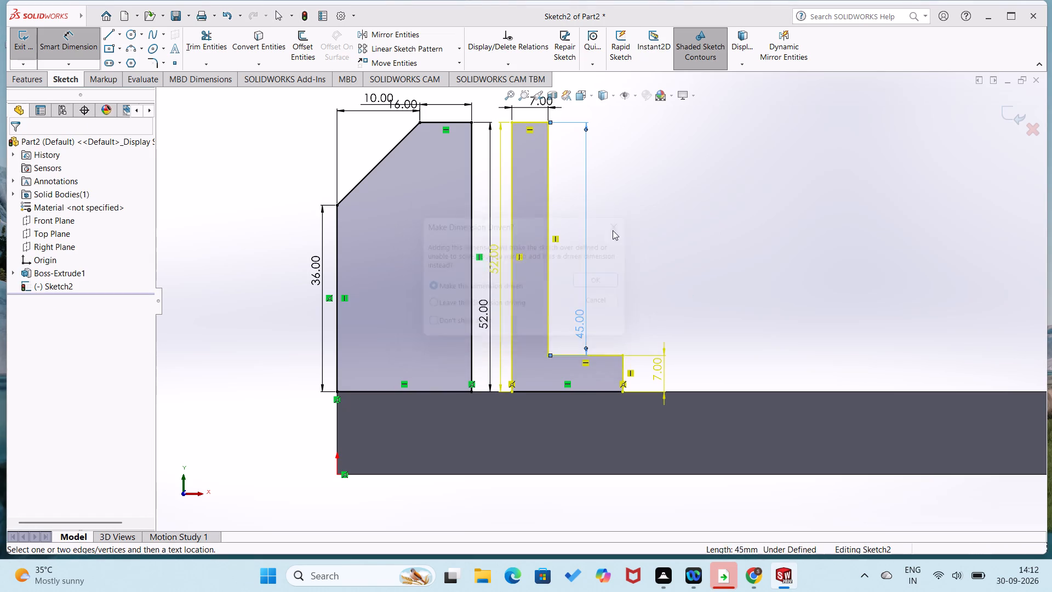
# Dimension the L-shaped profile's bottom line along the block's top edge to 20 mm.
pyautogui.click(588, 391)
pyautogui.click(584, 417)
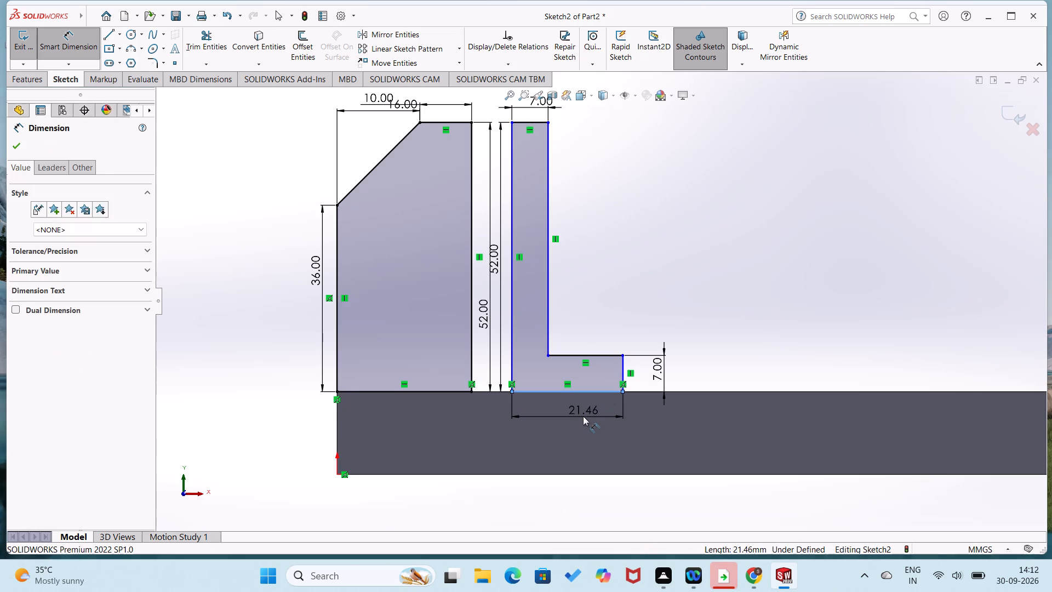
pyautogui.write('20')
pyautogui.press('Return')
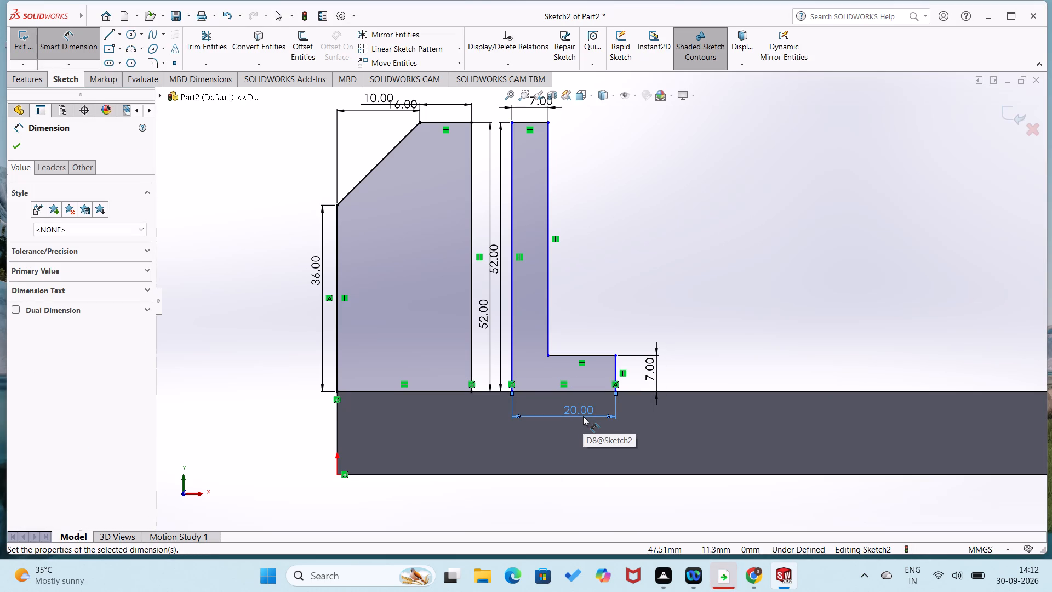
pyautogui.click(780, 280)
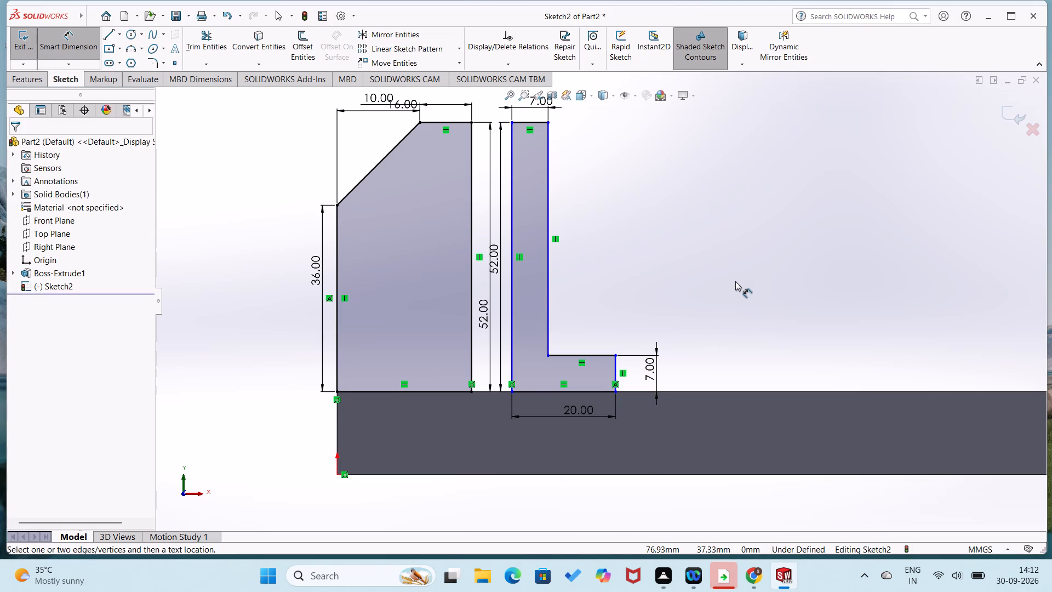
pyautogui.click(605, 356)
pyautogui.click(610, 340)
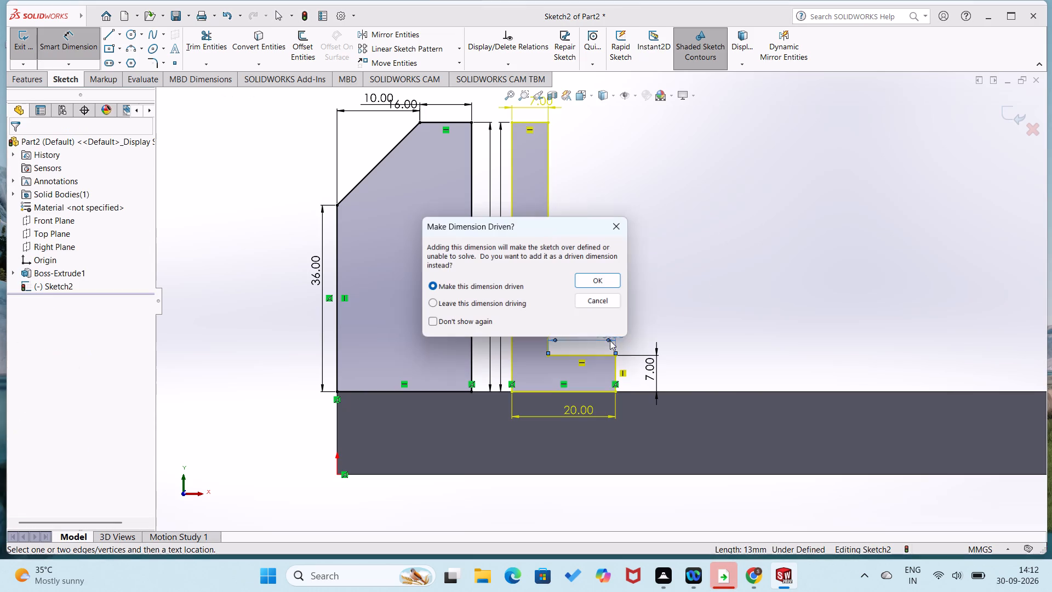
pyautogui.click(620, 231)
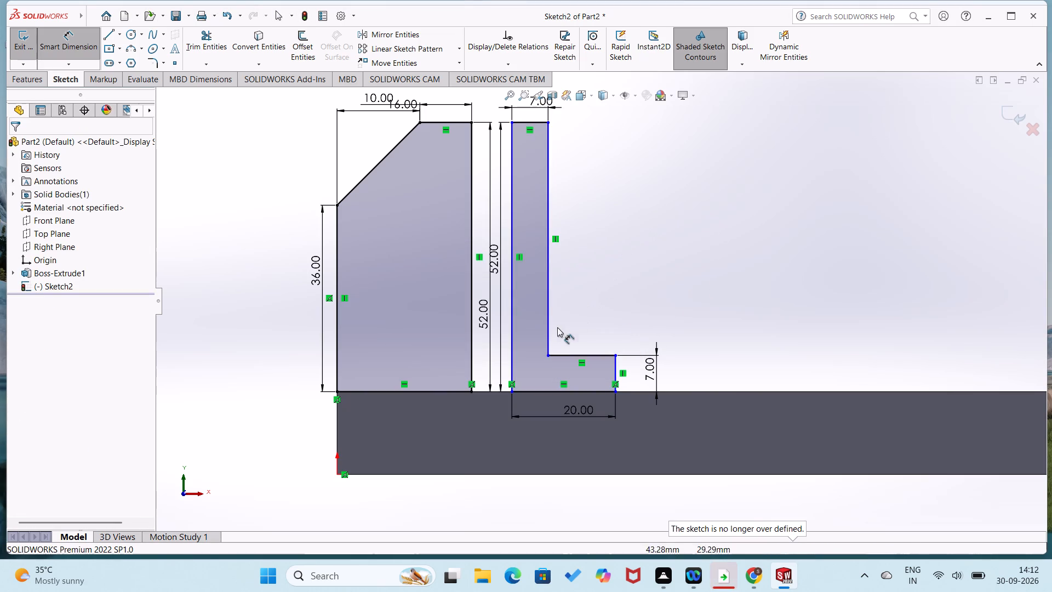
# Dimension the horizontal distance from the origin to the L-shaped profile's lower corner on the block's top edge as 34 mm.
pyautogui.click(336, 474)
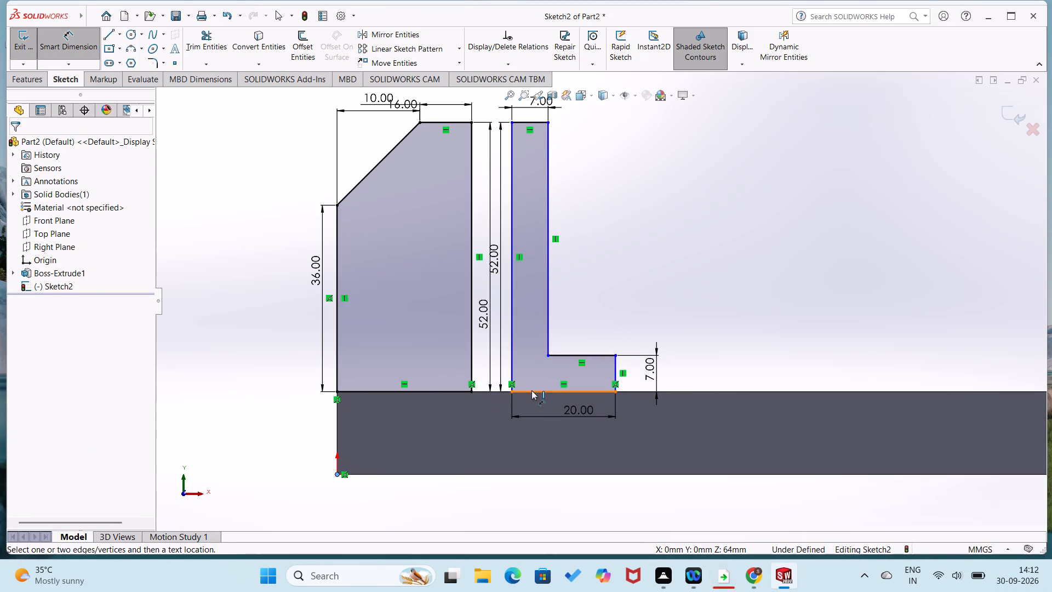
pyautogui.click(510, 392)
pyautogui.click(477, 500)
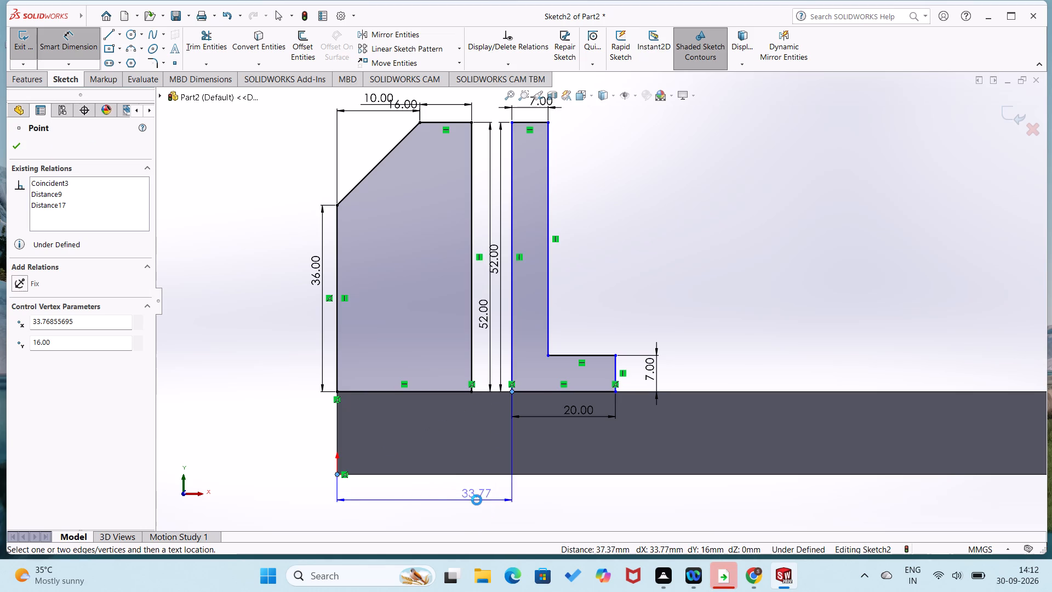
pyautogui.press('3')
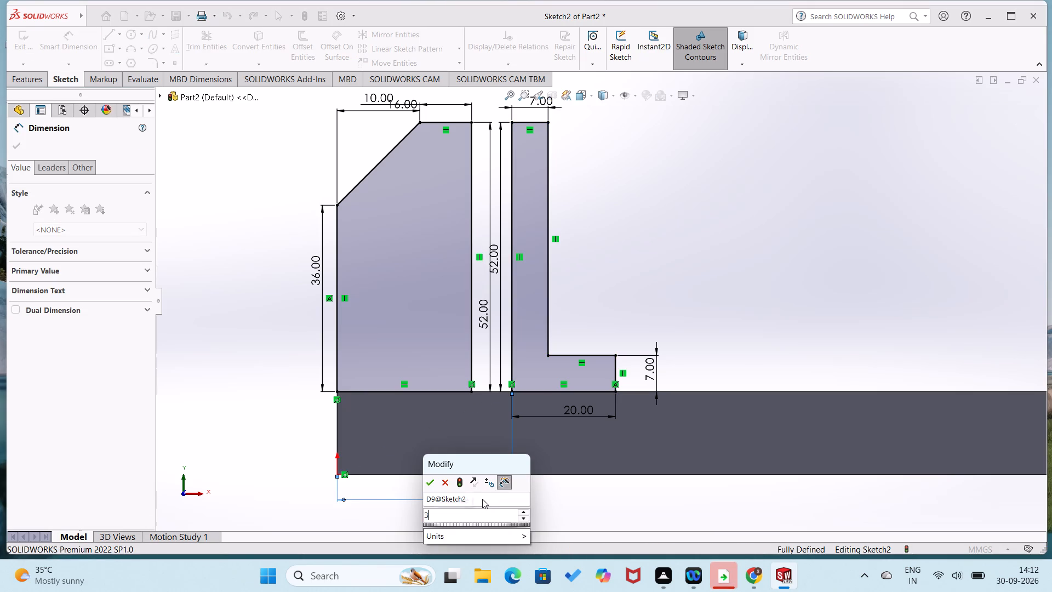
pyautogui.press('4')
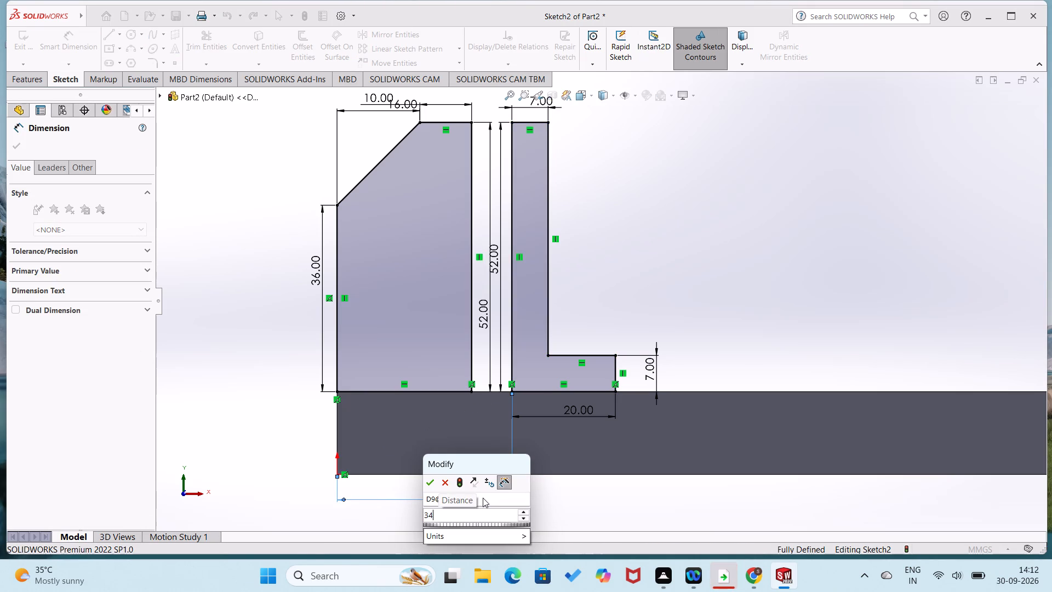
pyautogui.press('Return')
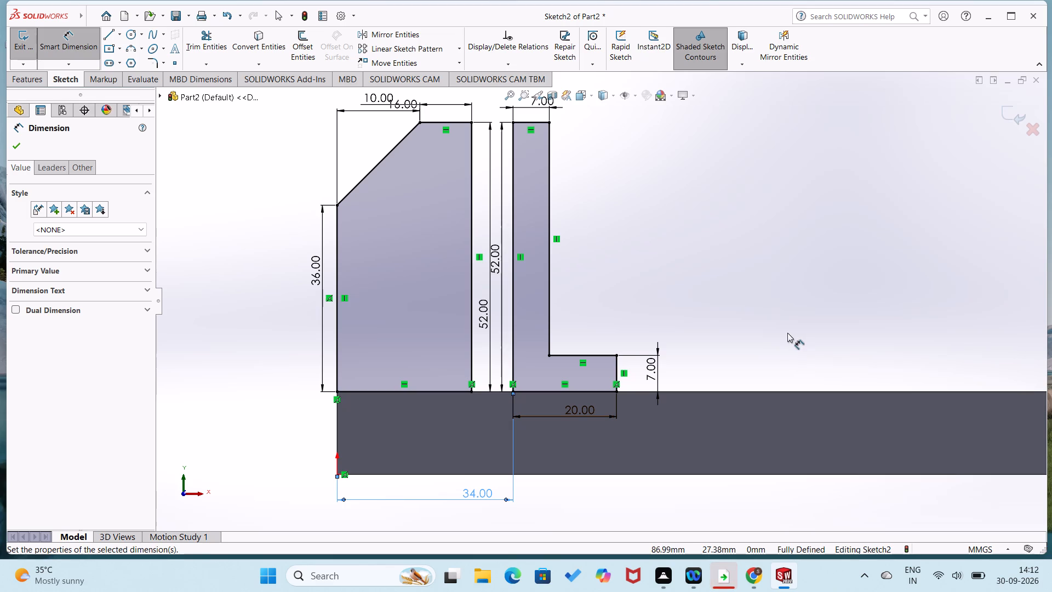
# Extrude both upright profiles as a blind boss 64 mm deep, reversed to run across the base block, with the result merged.
pyautogui.moveTo(786, 333); pyautogui.dragTo(787, 392, button='middle')
pyautogui.scroll(1, 787, 392)
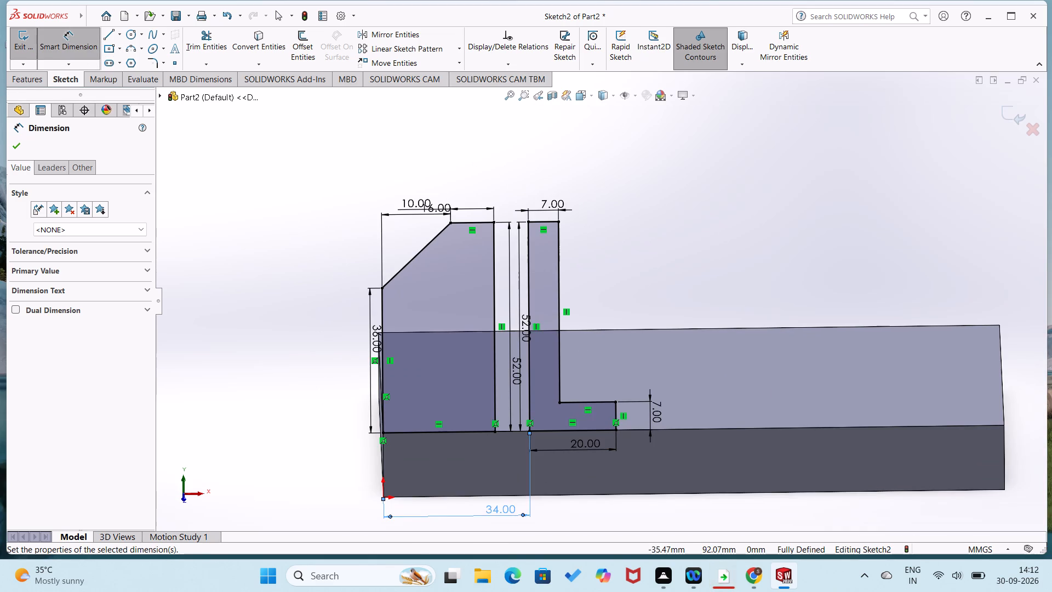
pyautogui.click(28, 82)
pyautogui.click(23, 60)
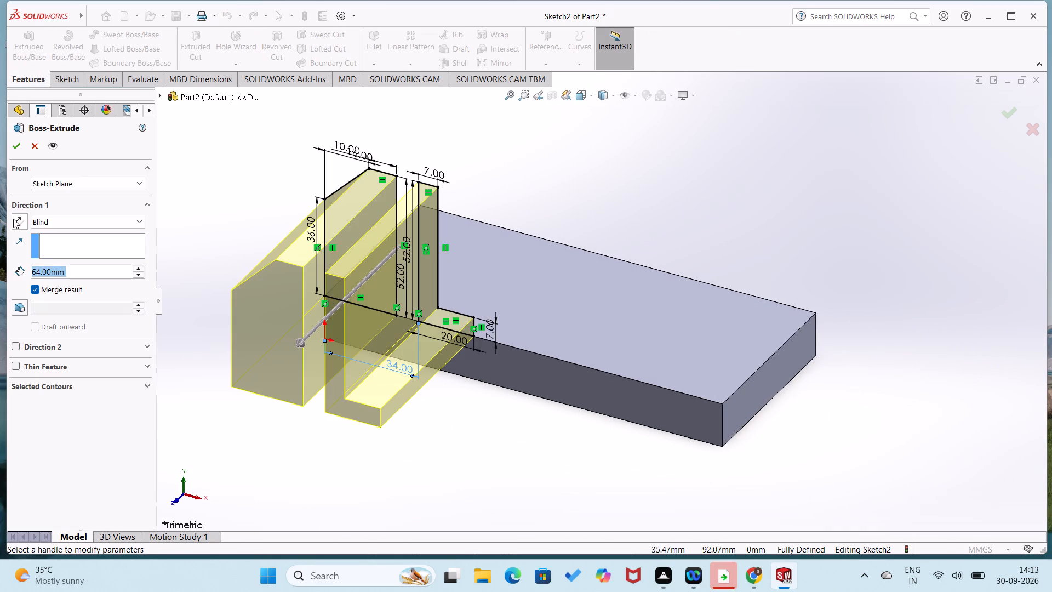
pyautogui.click(13, 219)
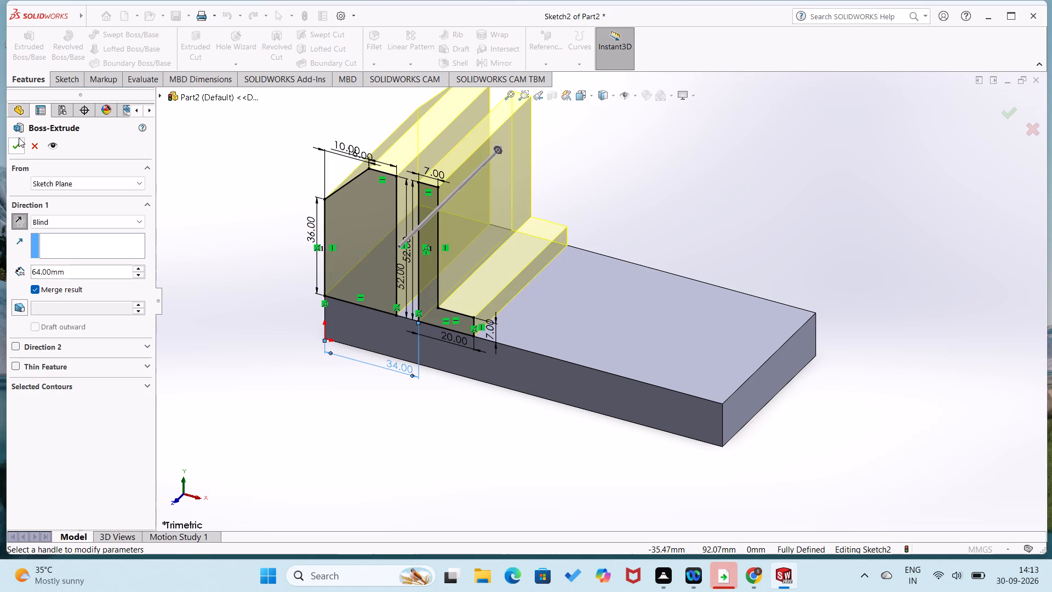
pyautogui.click(19, 138)
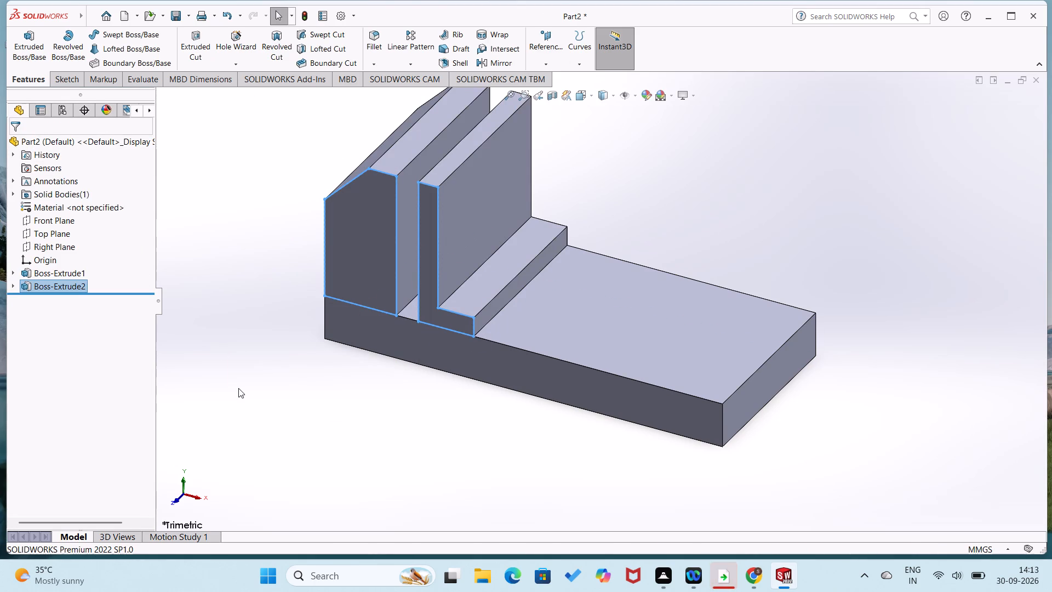
pyautogui.click(238, 388)
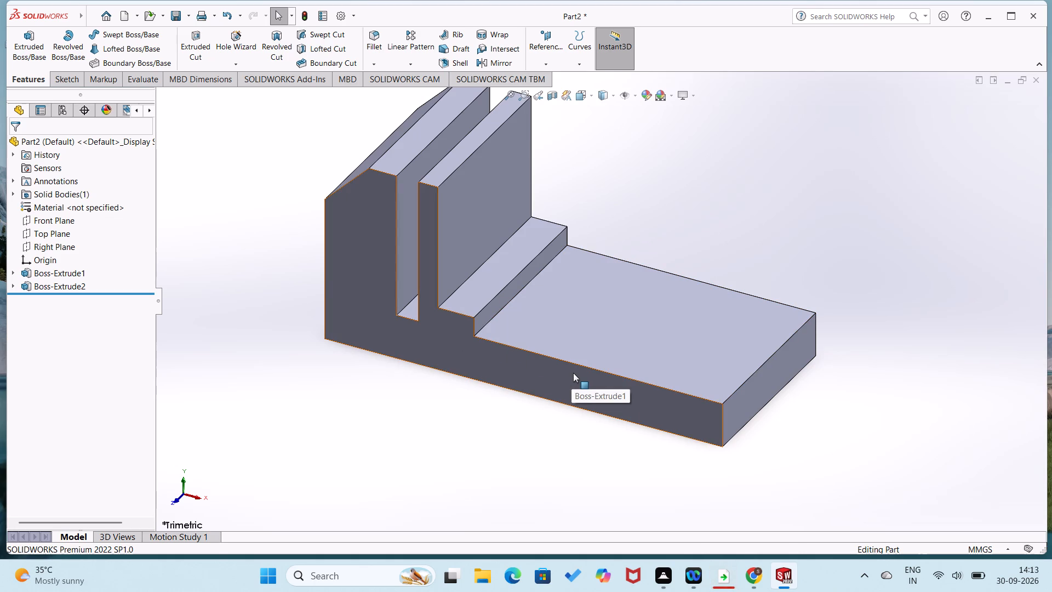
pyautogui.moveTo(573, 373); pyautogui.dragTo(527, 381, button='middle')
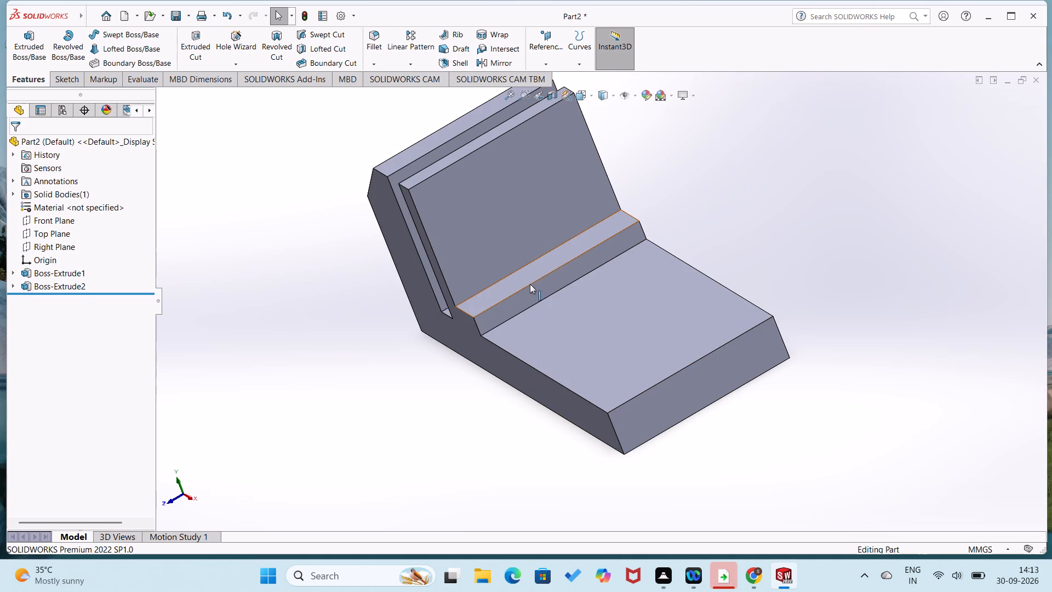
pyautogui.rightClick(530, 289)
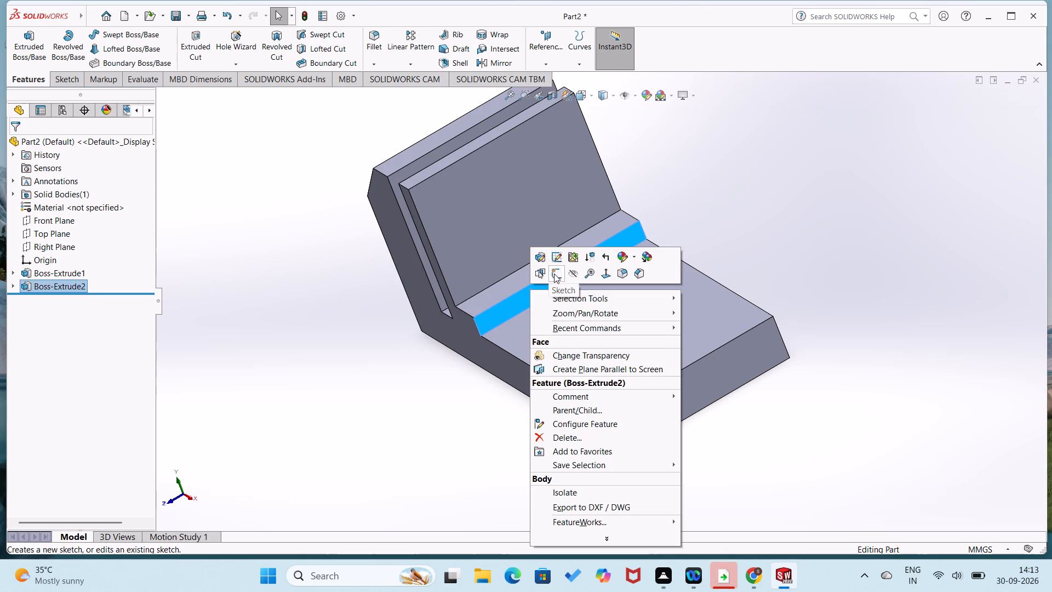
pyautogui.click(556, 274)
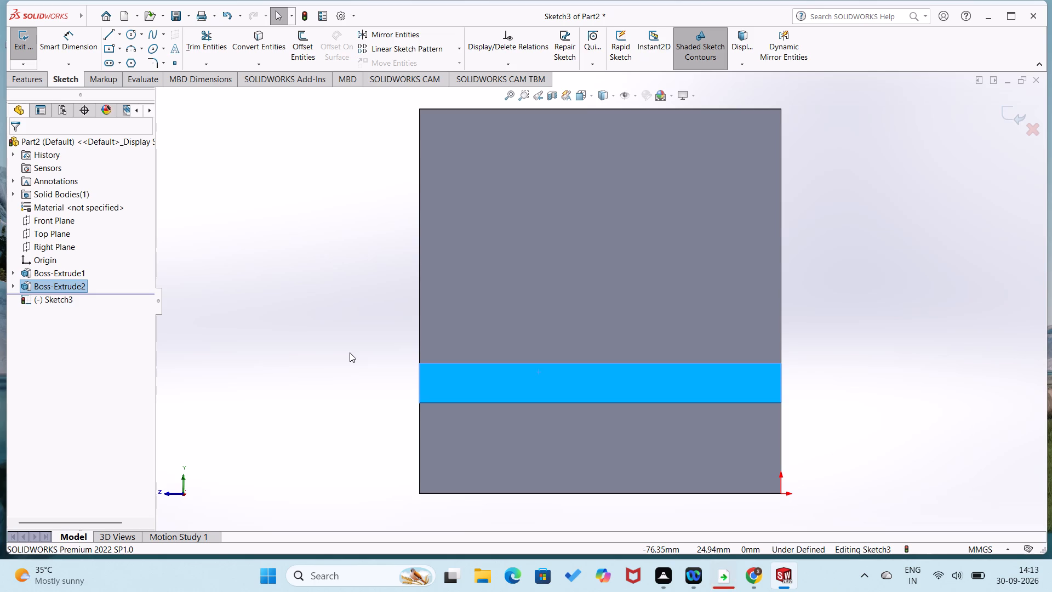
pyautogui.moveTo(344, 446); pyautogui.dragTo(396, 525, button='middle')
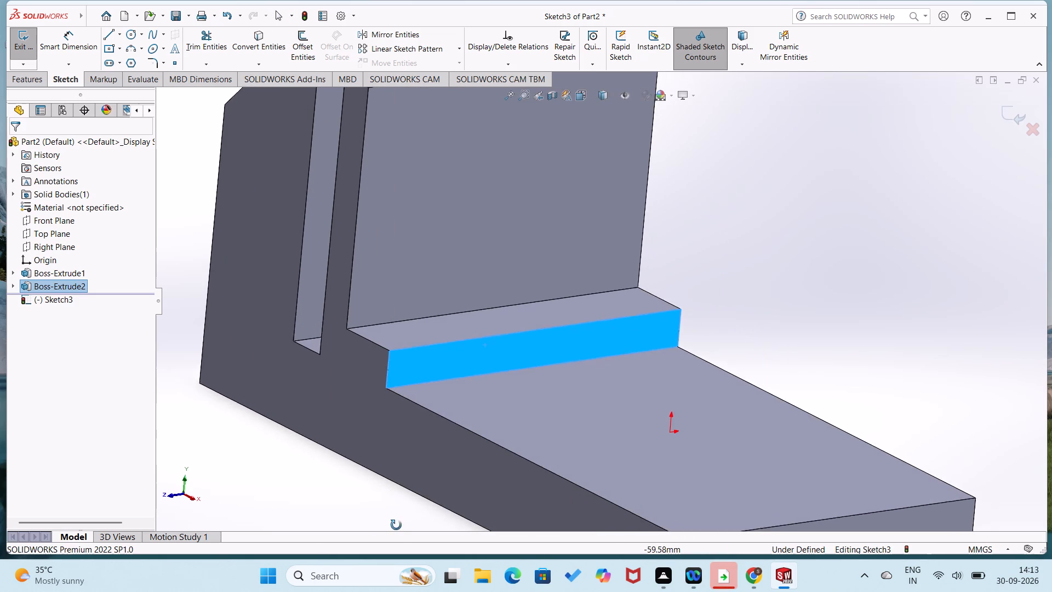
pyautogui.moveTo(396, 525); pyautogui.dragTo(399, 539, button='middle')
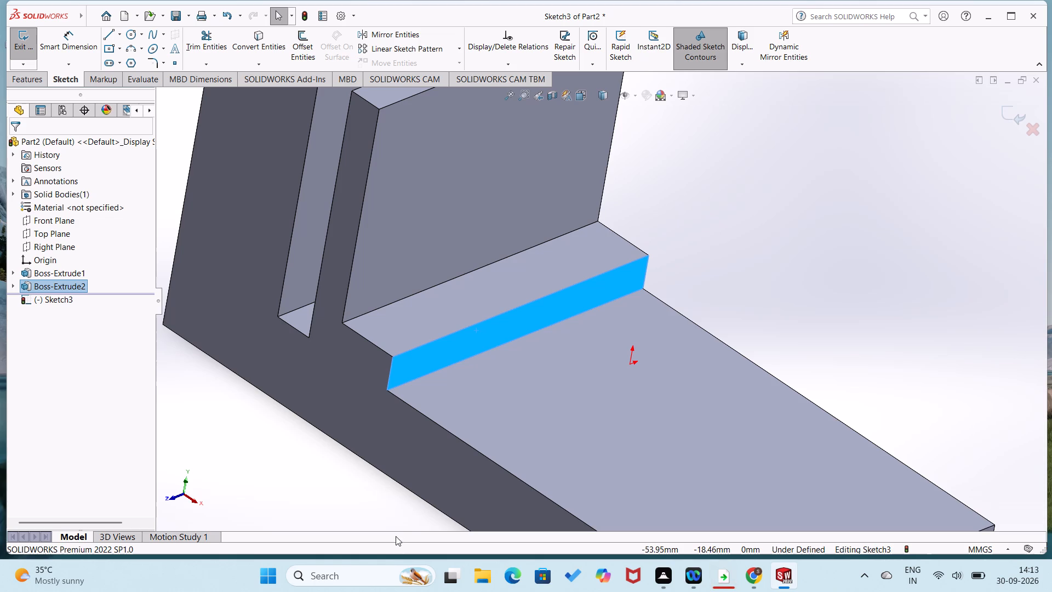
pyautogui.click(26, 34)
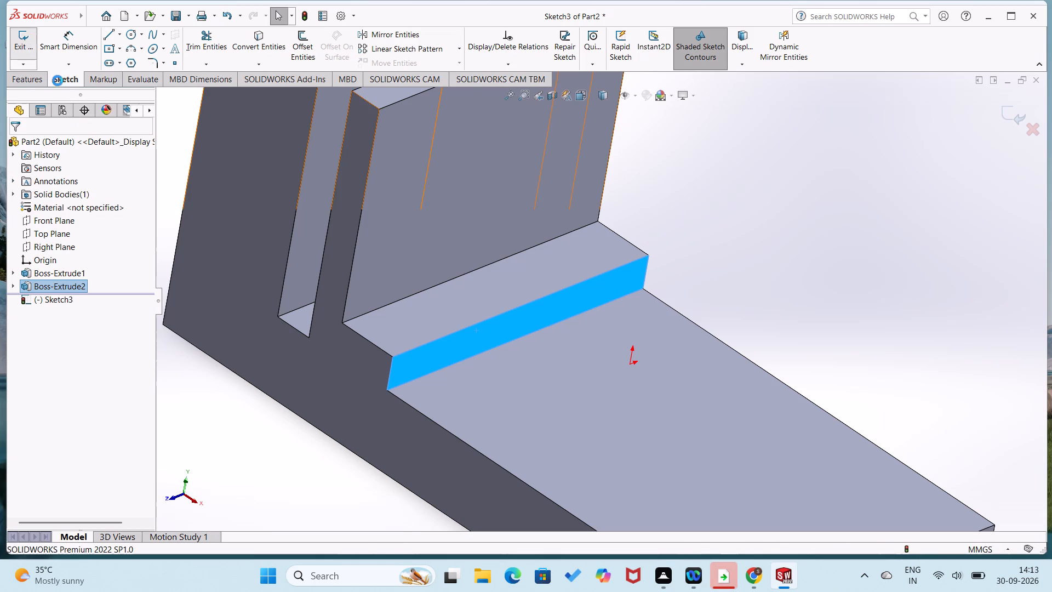
# Start a sketch on the large vertical face of the L-shaped upright, above its foot.
pyautogui.rightClick(390, 232)
pyautogui.click(416, 212)
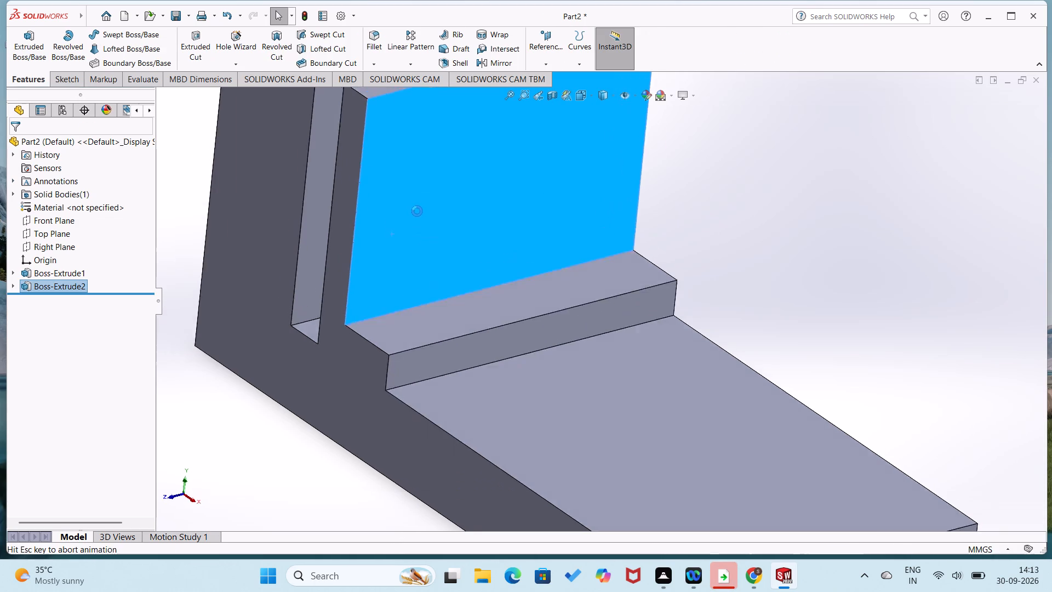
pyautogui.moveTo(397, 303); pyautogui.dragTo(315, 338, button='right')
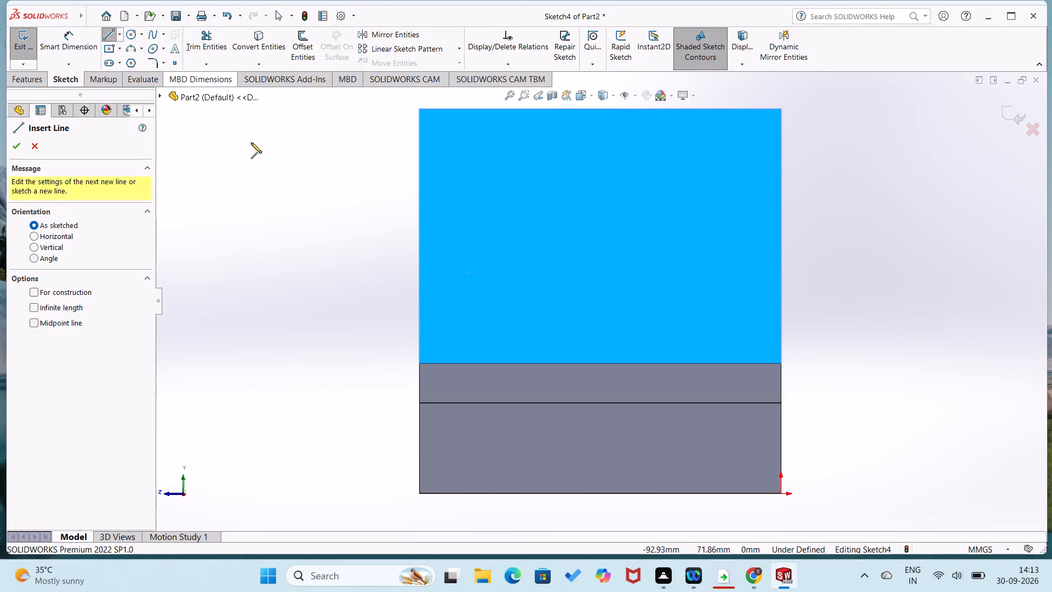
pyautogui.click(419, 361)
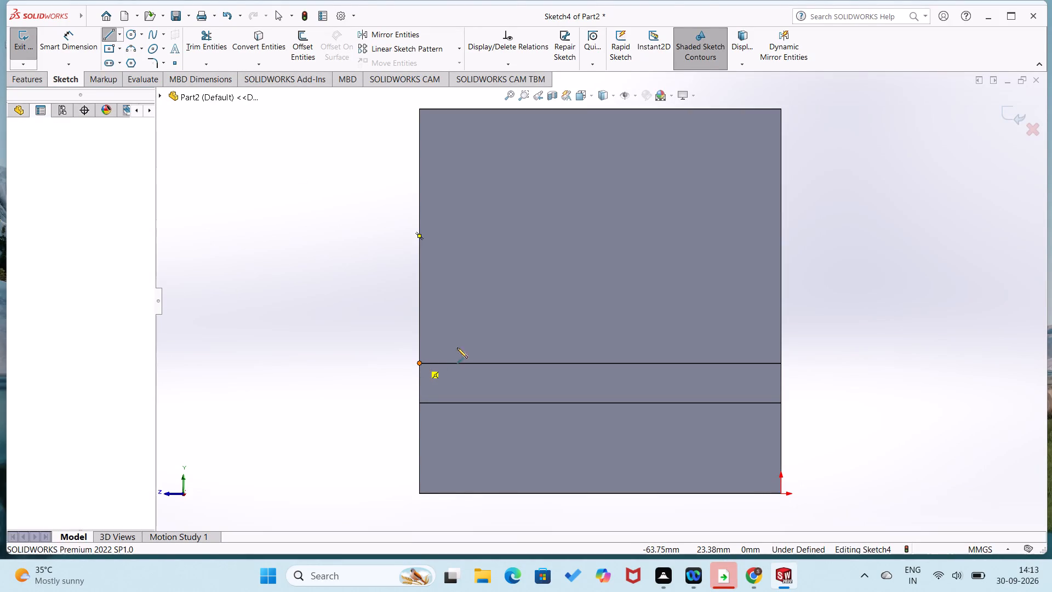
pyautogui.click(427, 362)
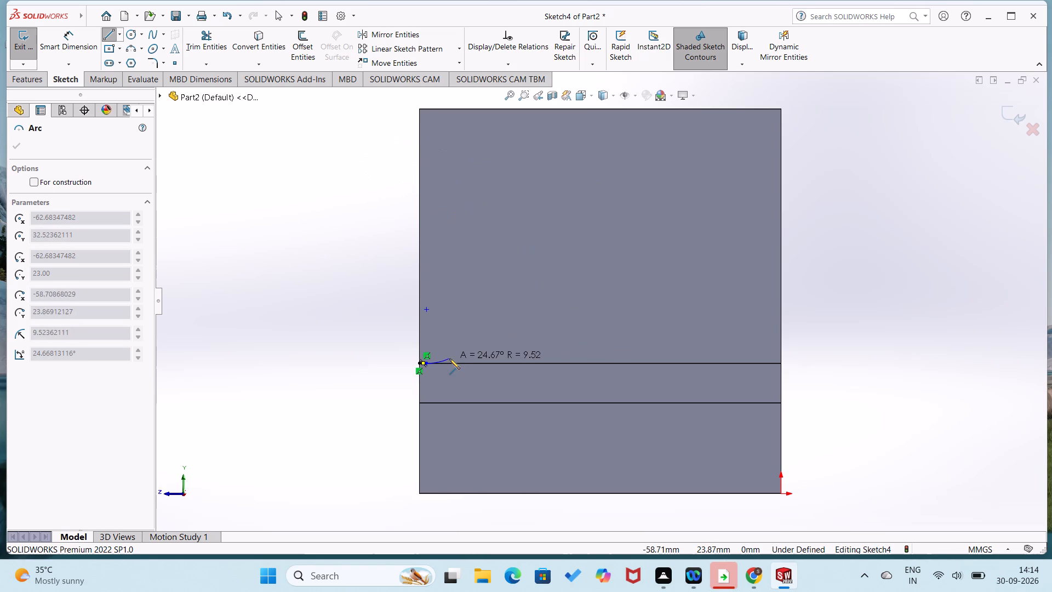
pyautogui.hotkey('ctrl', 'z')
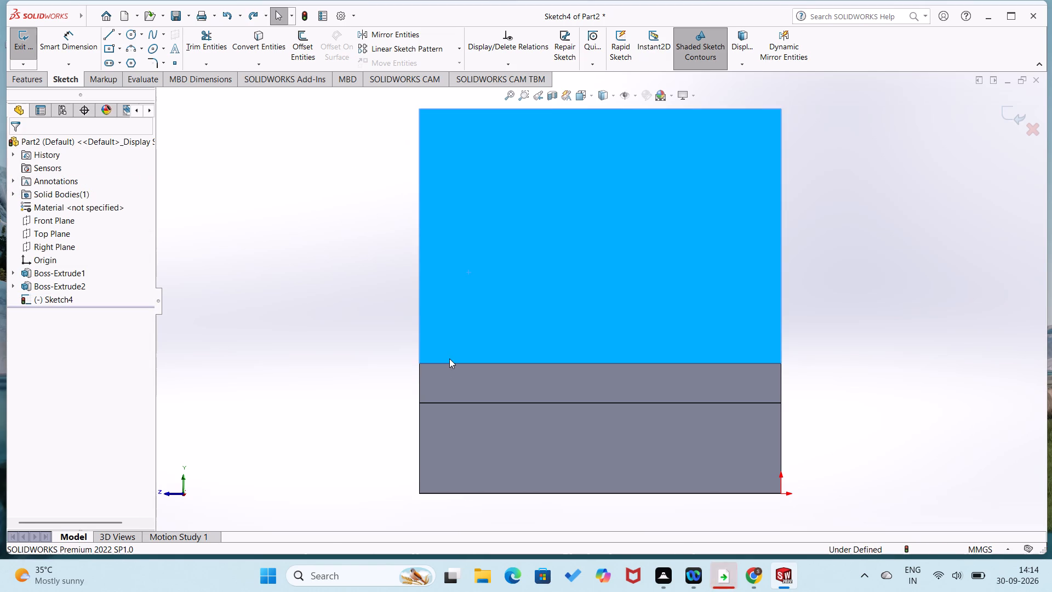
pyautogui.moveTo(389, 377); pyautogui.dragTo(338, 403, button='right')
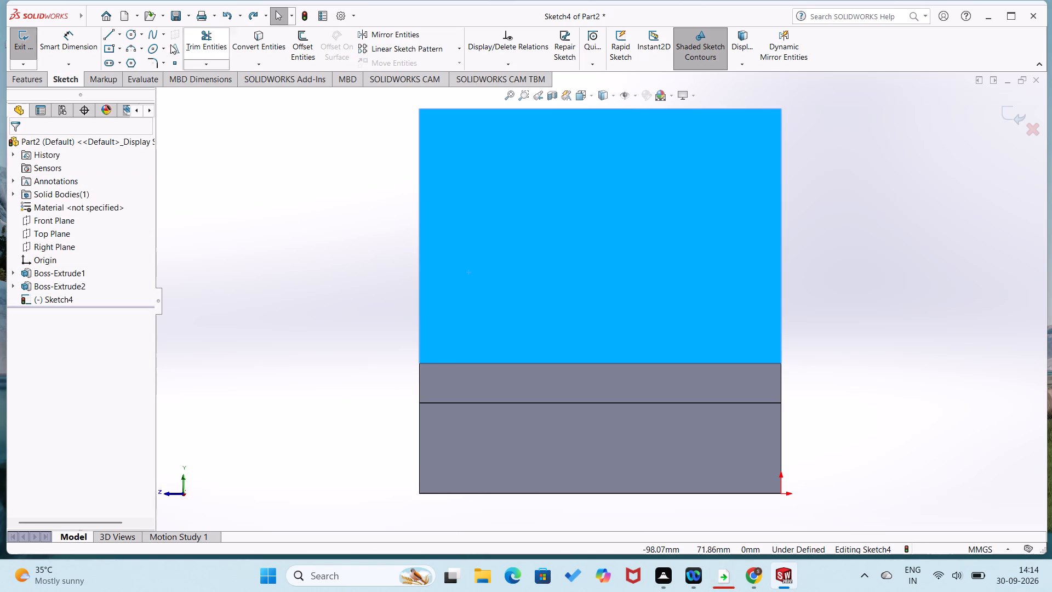
# Sketch a circle of about 13 mm radius on the upright's face, reaching up to its top edge near mid-width.
pyautogui.click(131, 48)
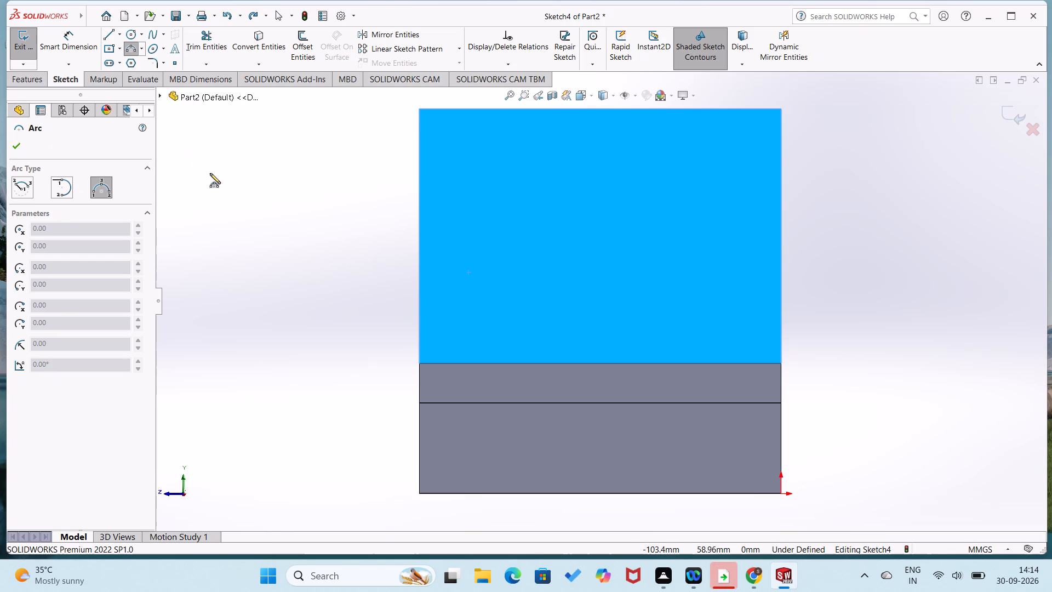
pyautogui.moveTo(227, 192); pyautogui.dragTo(351, 255, button='right')
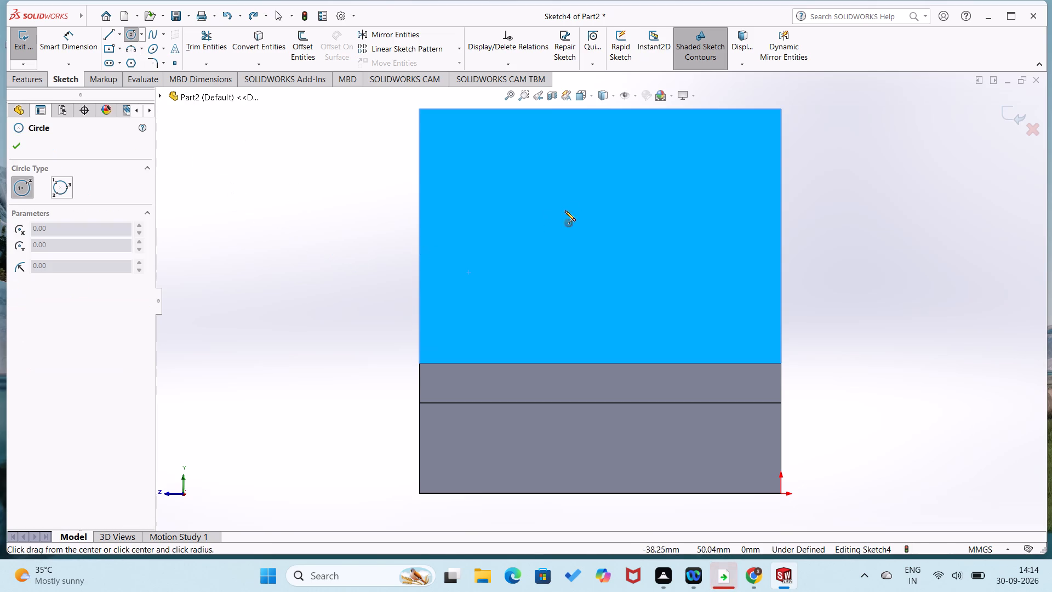
pyautogui.click(603, 184)
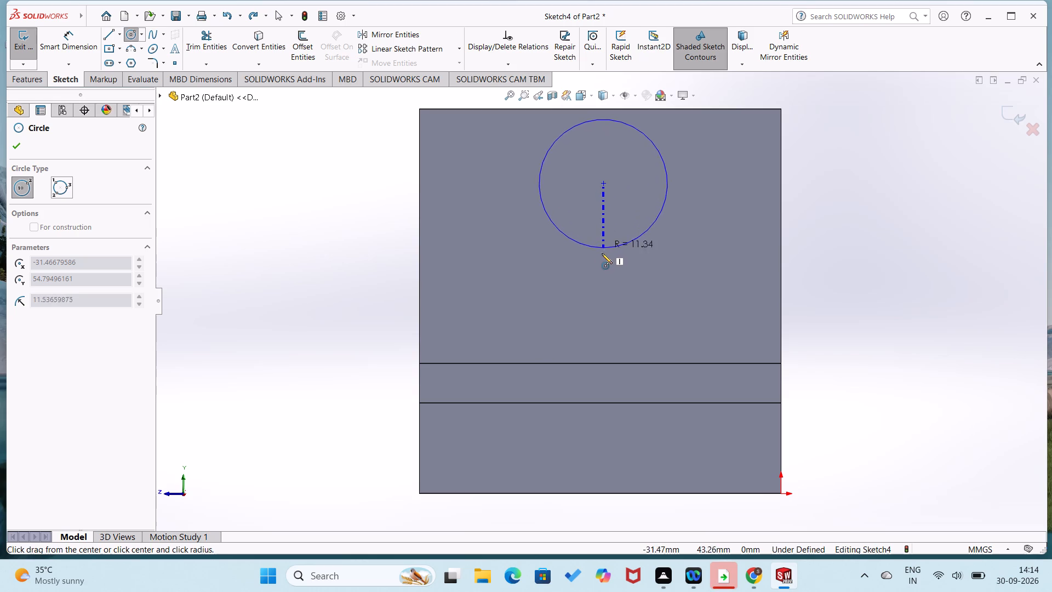
pyautogui.click(605, 109)
# Dimension the circle's diameter as 16+16, giving 32 mm.
pyautogui.moveTo(636, 197); pyautogui.dragTo(659, 126, button='right')
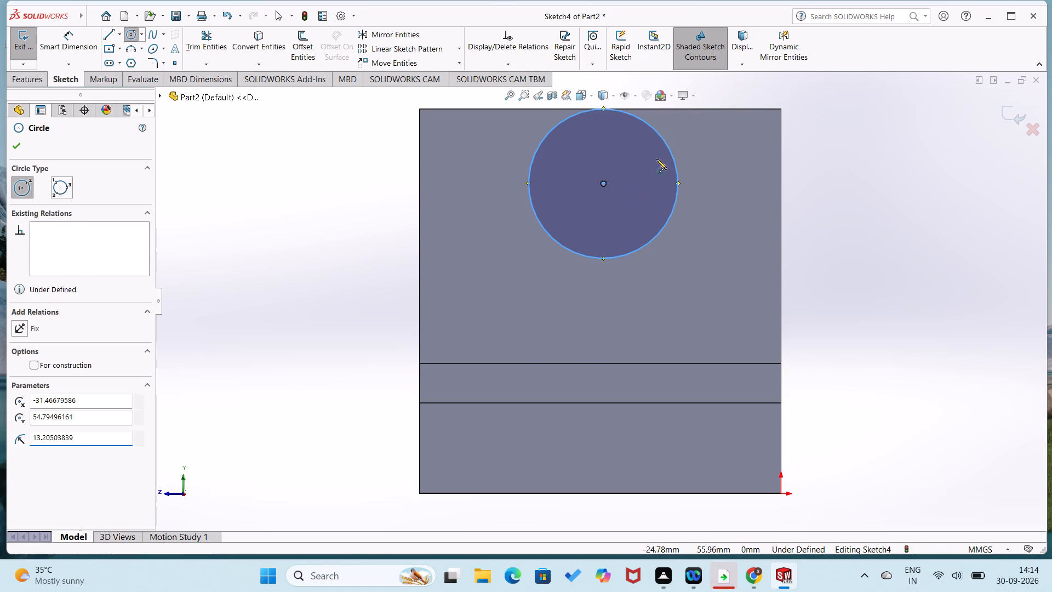
pyautogui.click(677, 166)
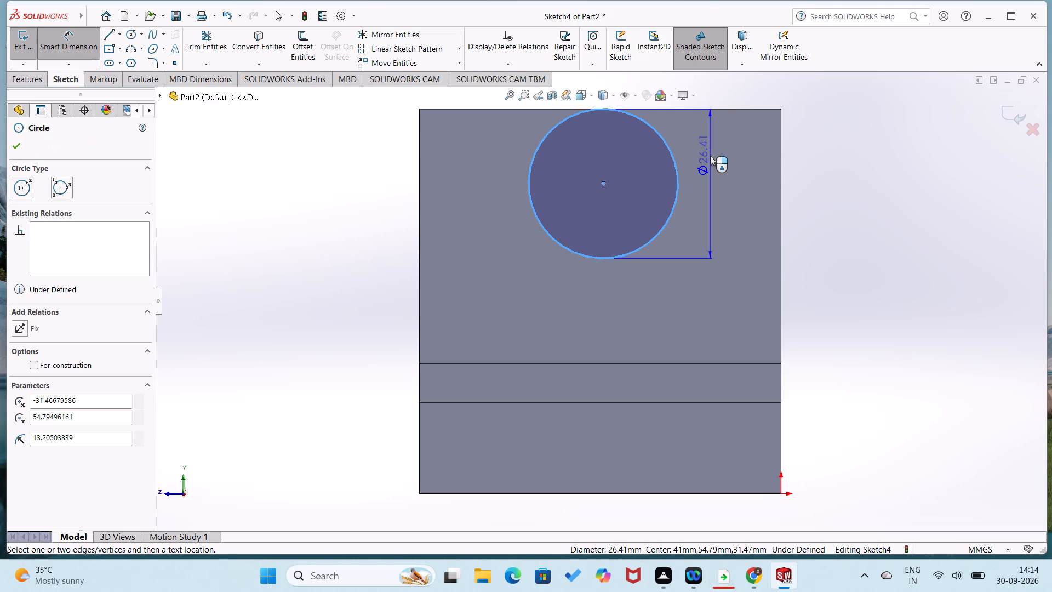
pyautogui.click(710, 156)
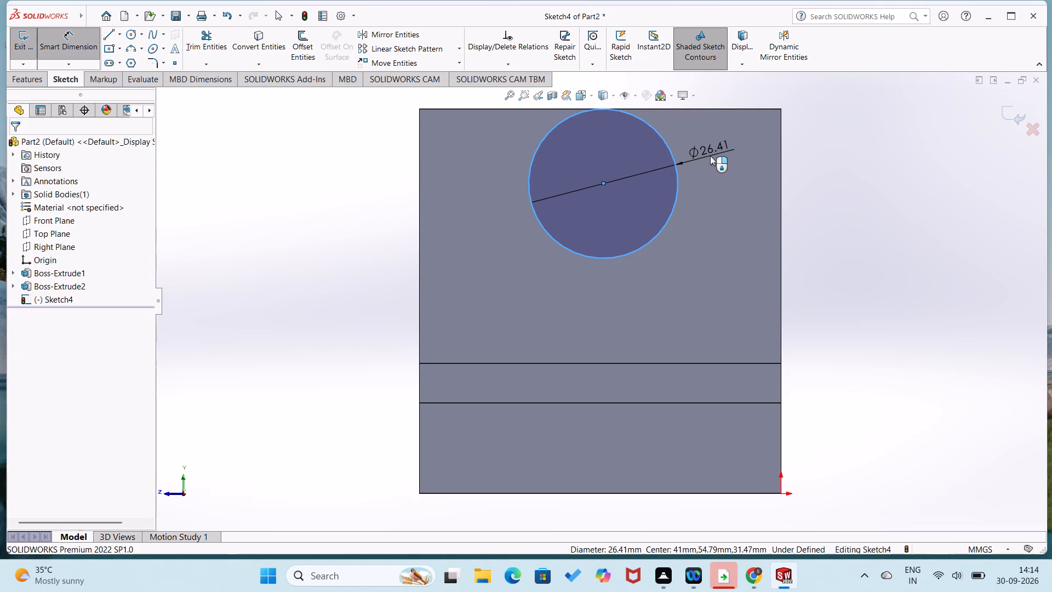
pyautogui.write('16+16')
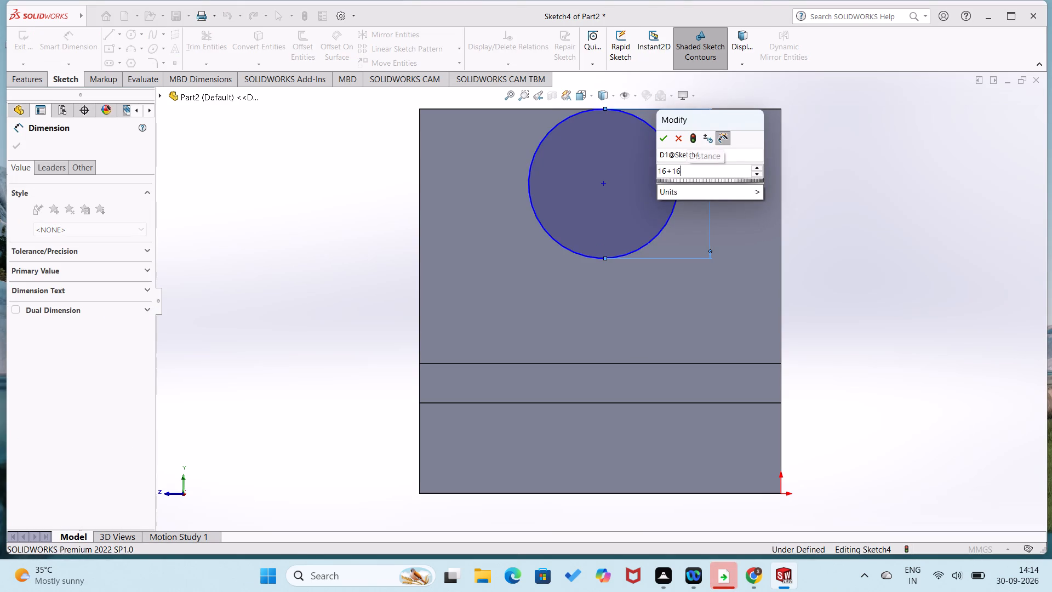
pyautogui.press('Return')
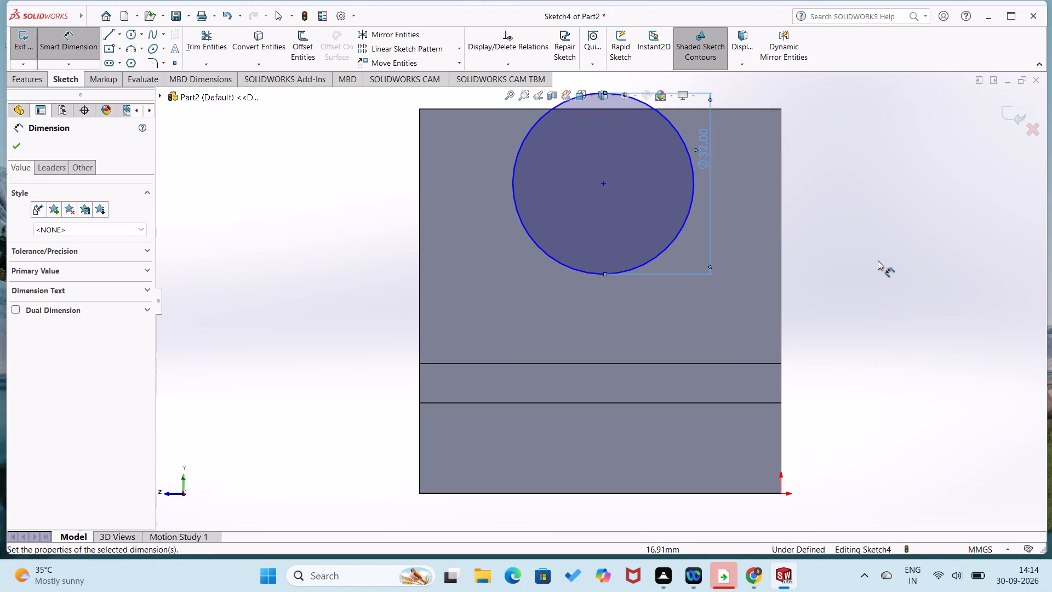
pyautogui.click(878, 260)
# Dimension the circle's centre 15 mm below the upright's top edge.
pyautogui.scroll(1, 693, 205)
pyautogui.scroll(-3, 676, 180)
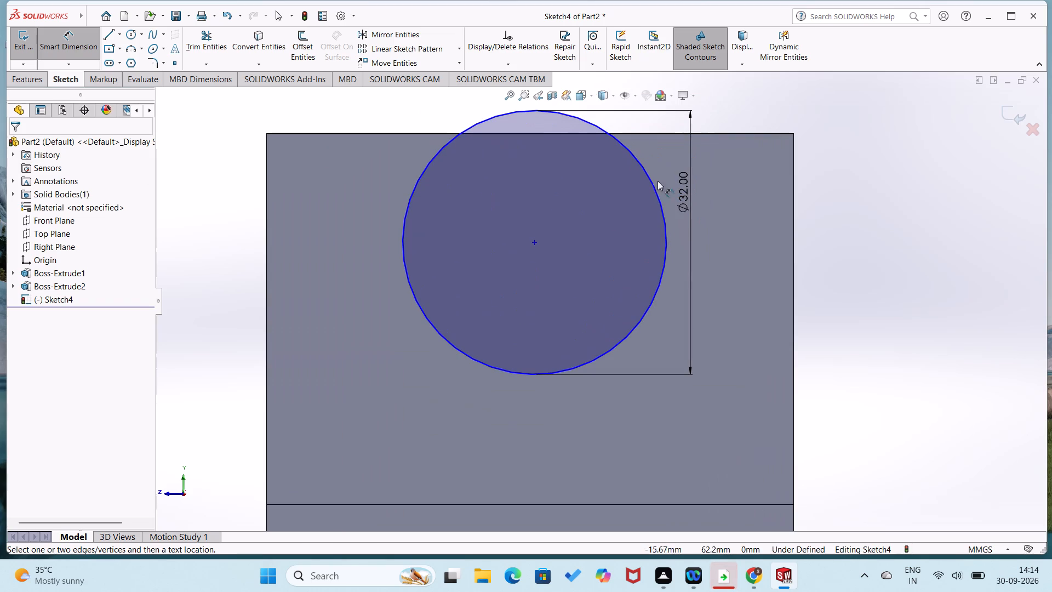
pyautogui.click(537, 109)
pyautogui.press('Escape')
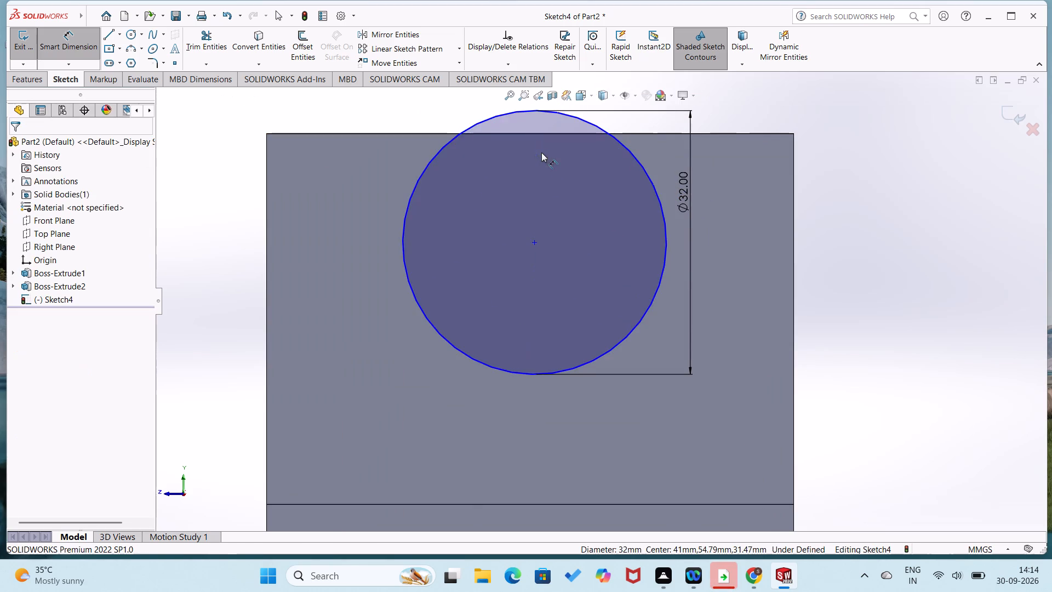
pyautogui.click(431, 132)
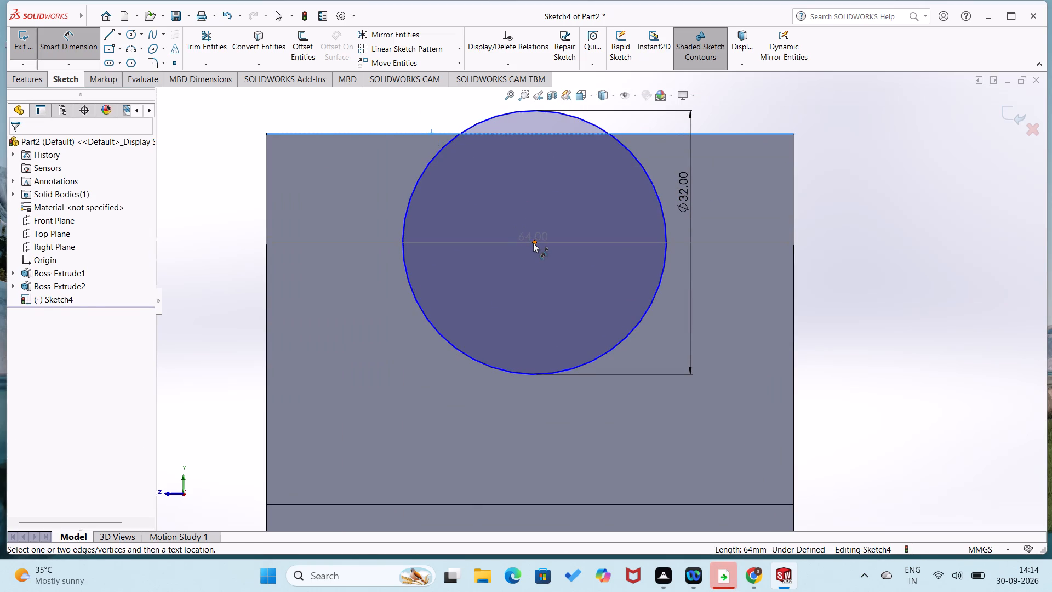
pyautogui.click(534, 243)
pyautogui.click(383, 212)
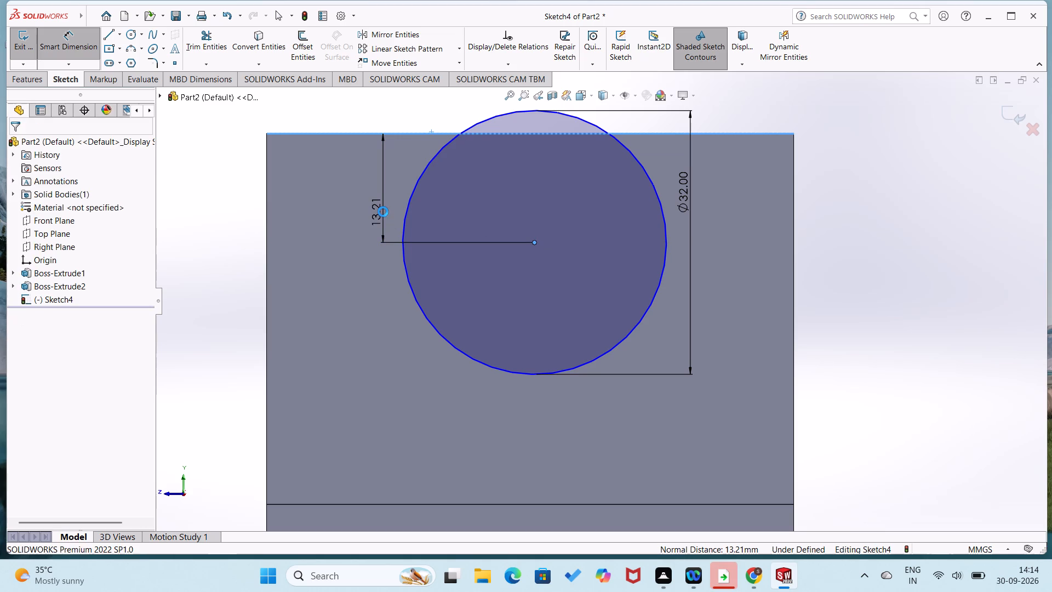
pyautogui.write('15')
pyautogui.press('Return')
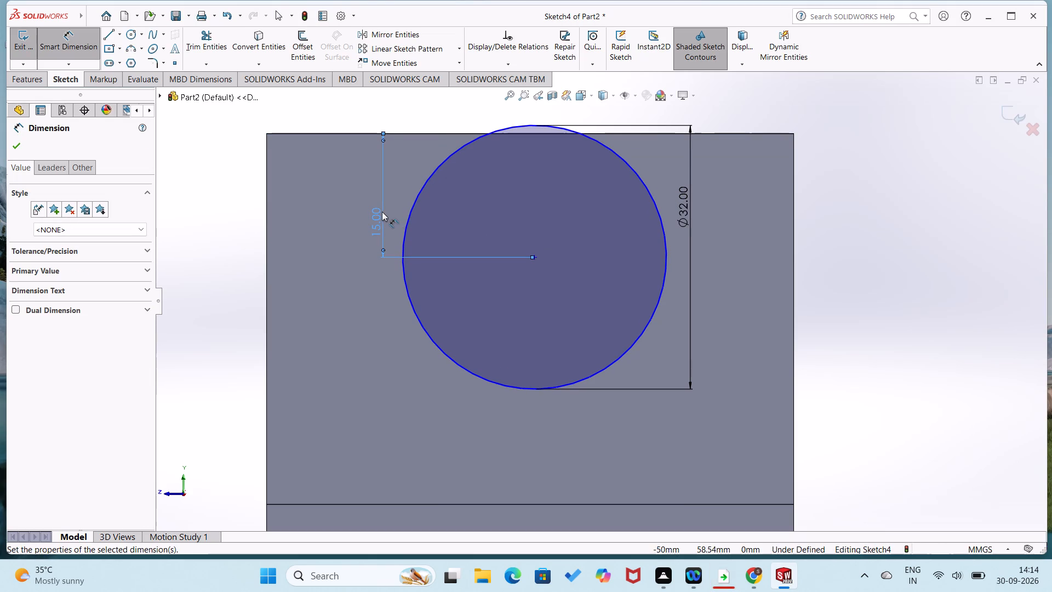
# Set the circle centre's distance from the upright's top edge to 16 mm.
pyautogui.doubleClick(382, 212)
pyautogui.write('16')
pyautogui.press('Return')
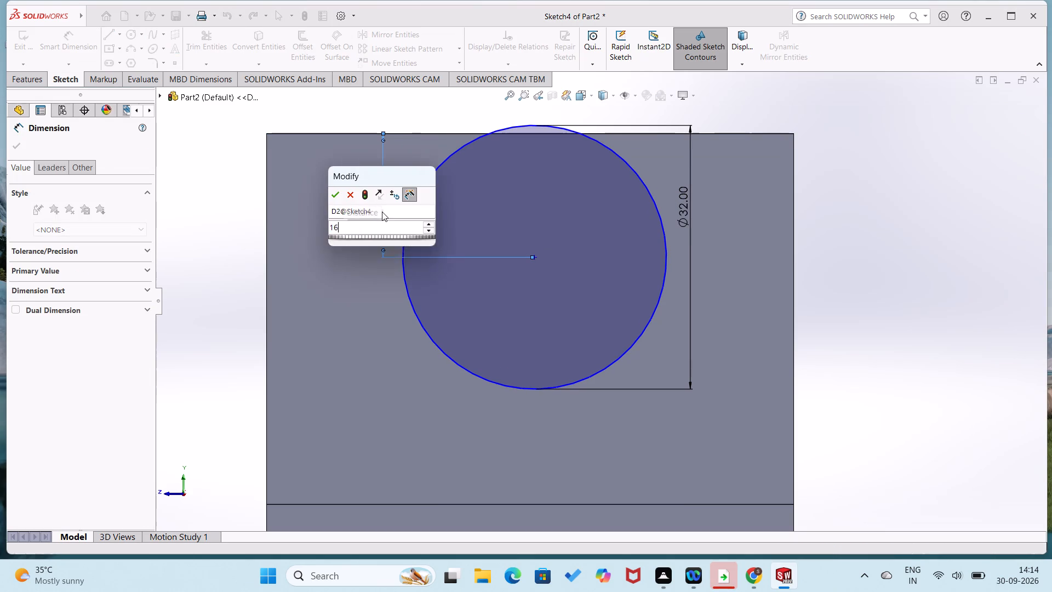
pyautogui.click(224, 225)
# Dimension the circle's centre 33 mm horizontally from the face's vertical edge farther from the origin.
pyautogui.click(267, 269)
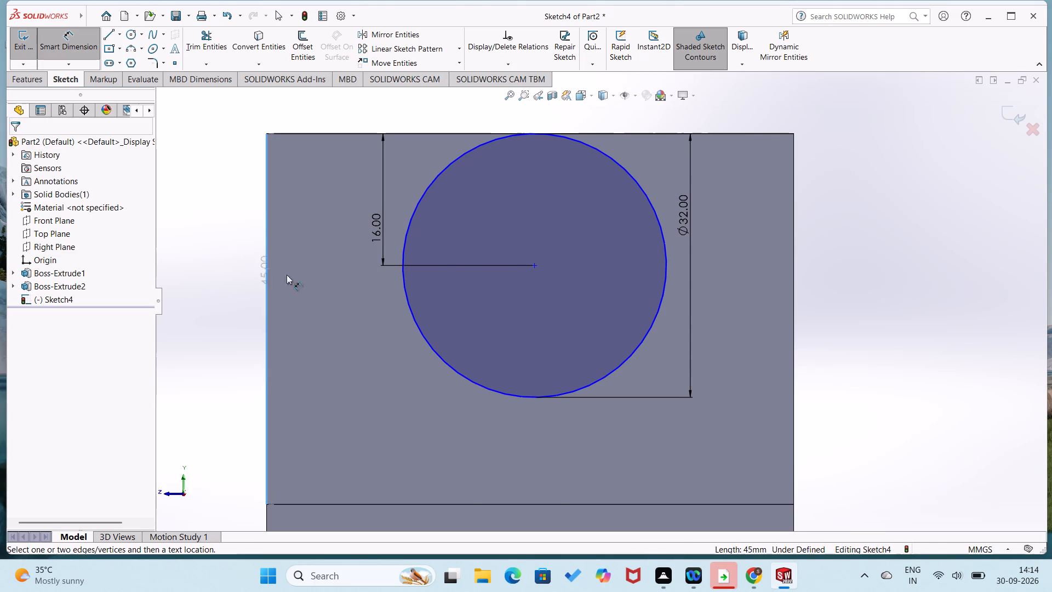
pyautogui.click(534, 264)
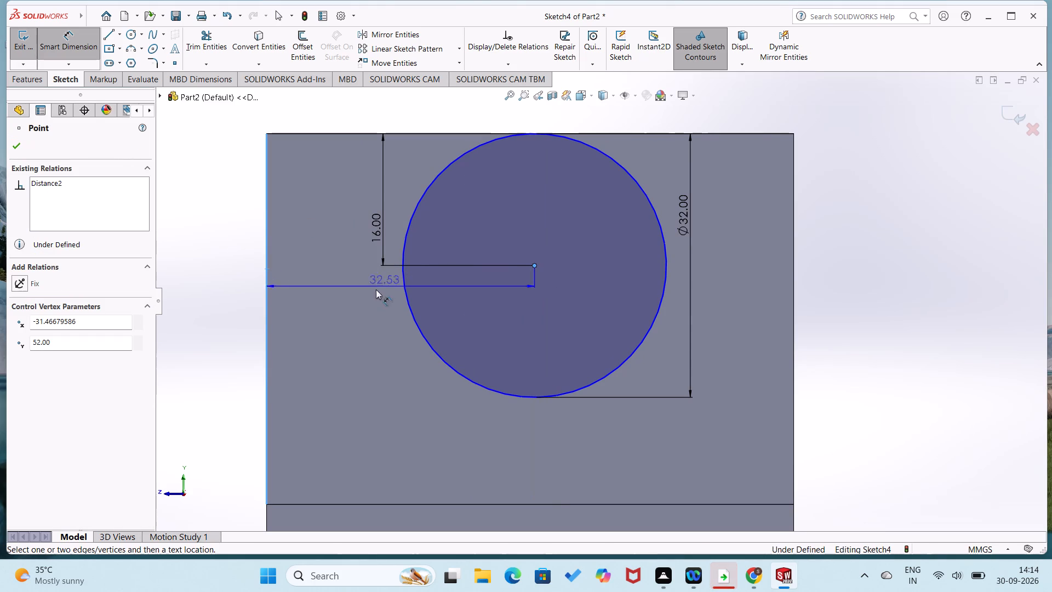
pyautogui.click(372, 323)
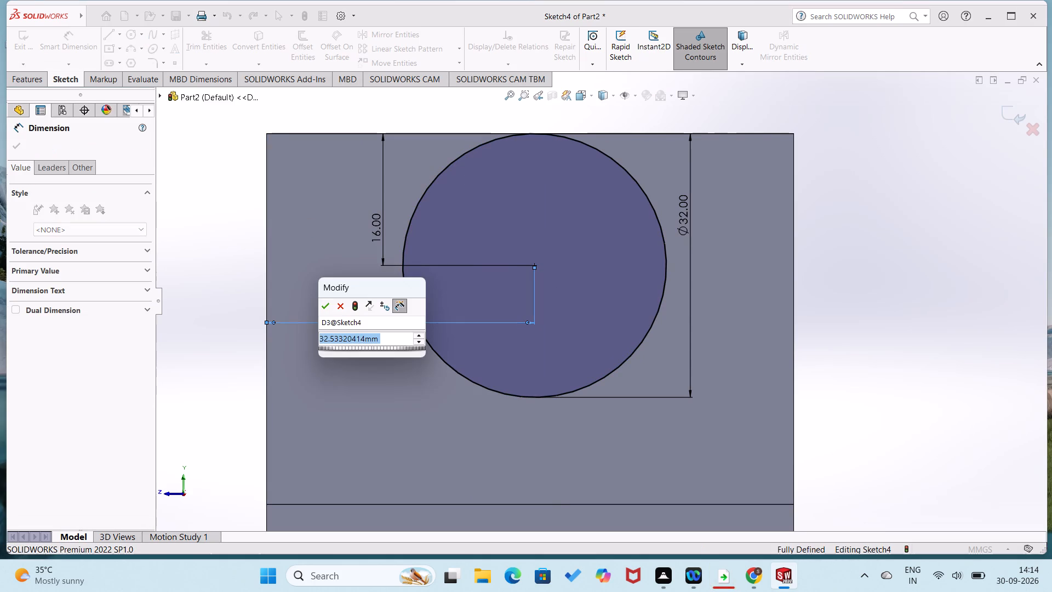
pyautogui.write('33')
pyautogui.press('Return')
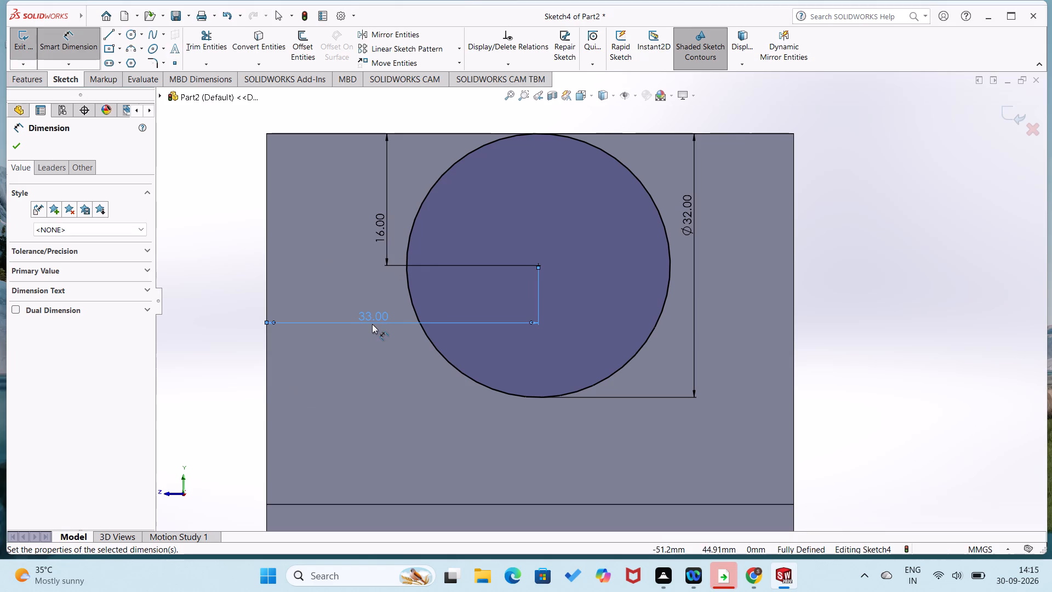
pyautogui.click(930, 408)
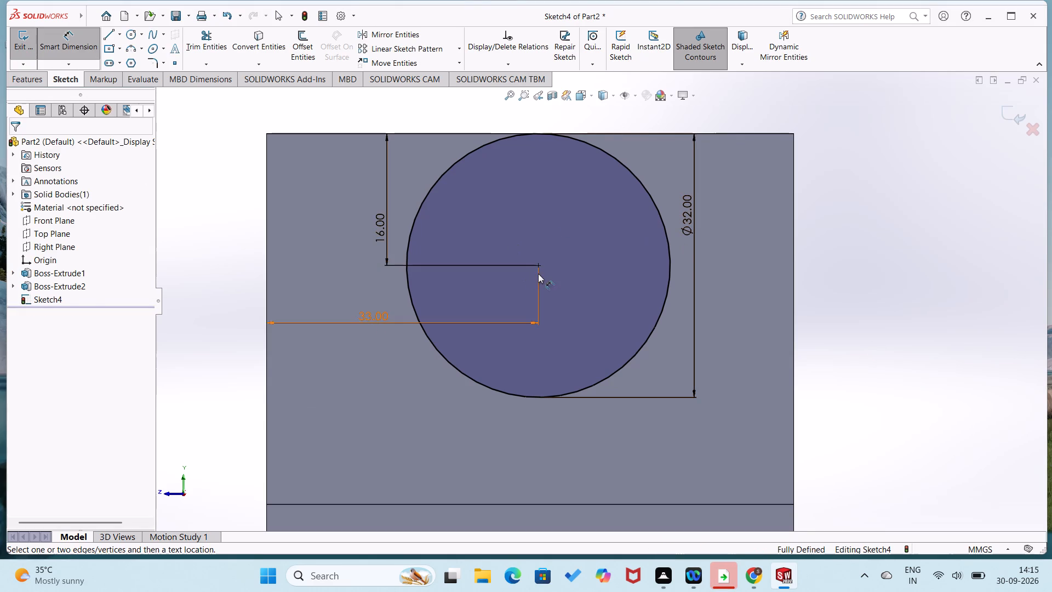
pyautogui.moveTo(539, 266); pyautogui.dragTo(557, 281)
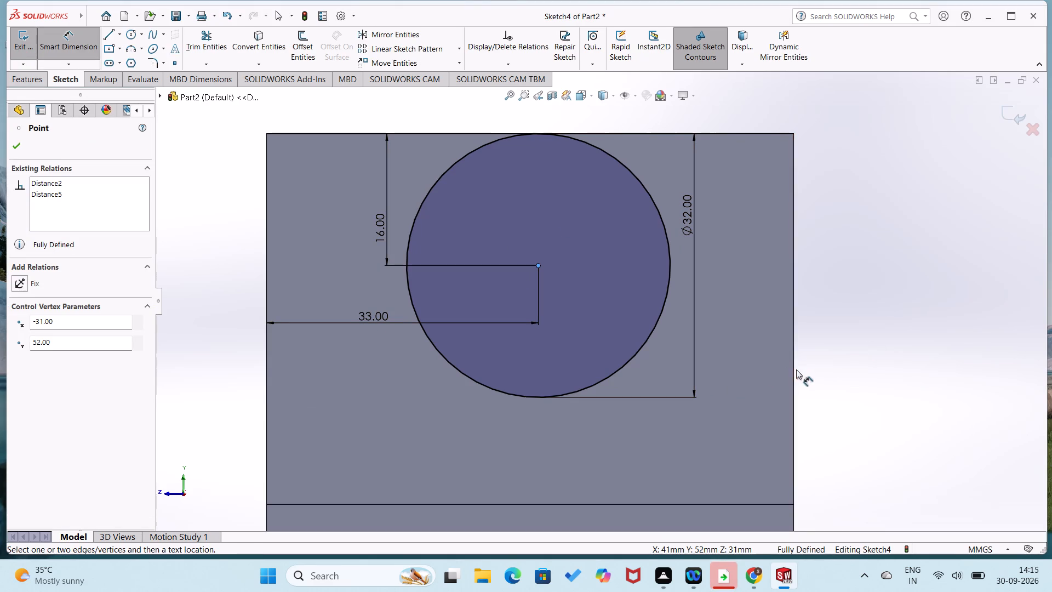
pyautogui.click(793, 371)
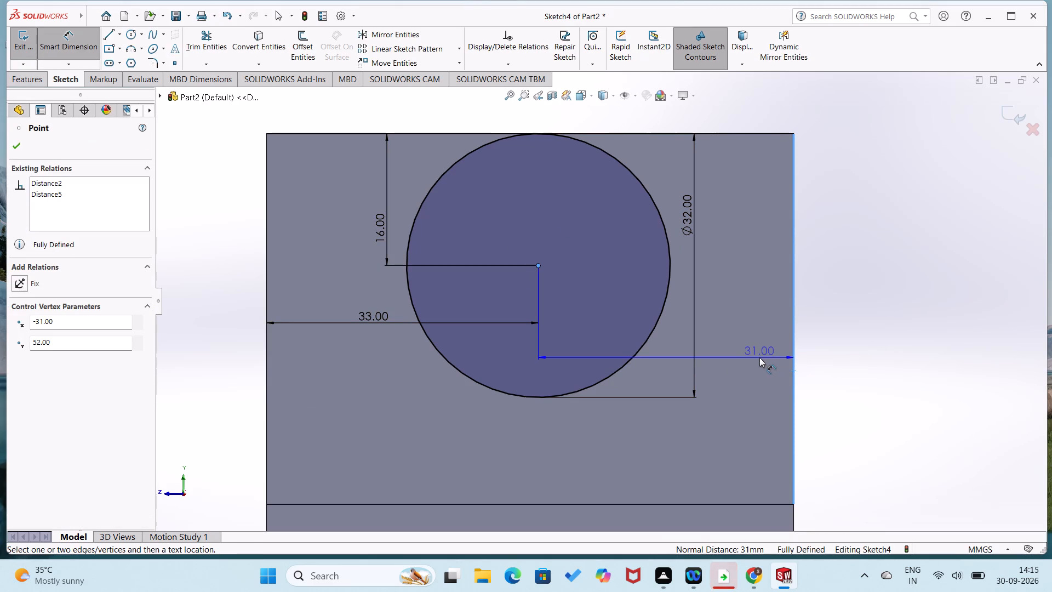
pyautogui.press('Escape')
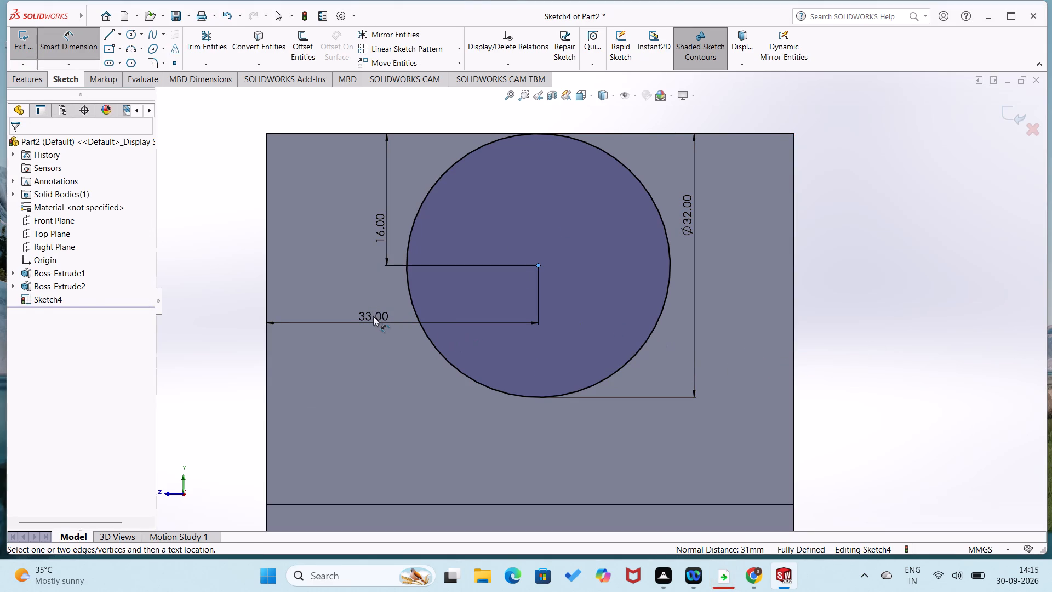
# Set the circle centre's horizontal distance from the vertical edge to 32 mm.
pyautogui.doubleClick(378, 317)
pyautogui.doubleClick(379, 318)
pyautogui.doubleClick(379, 318)
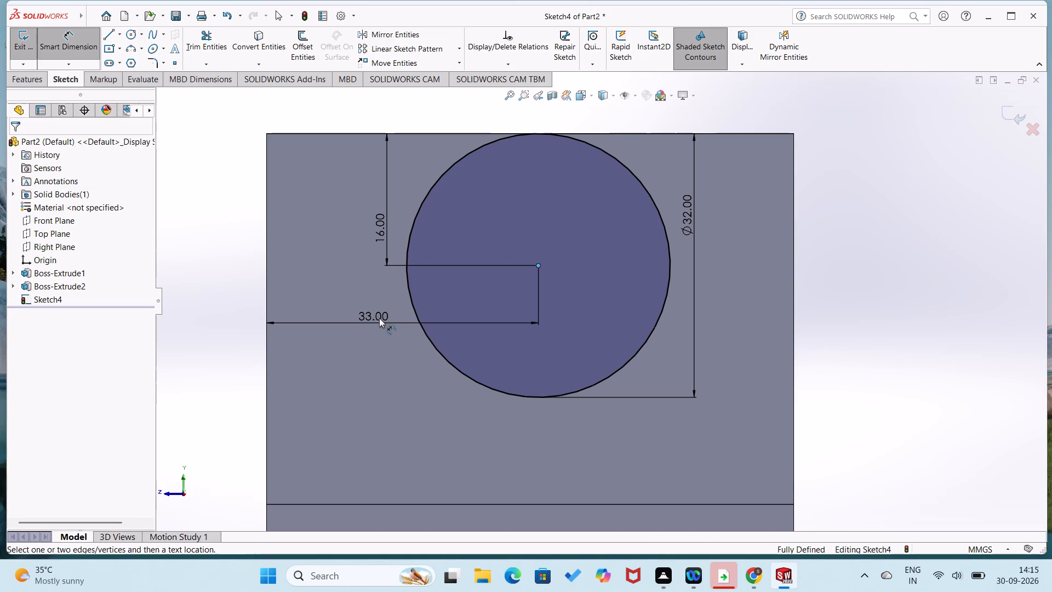
pyautogui.press('Escape')
pyautogui.doubleClick(380, 318)
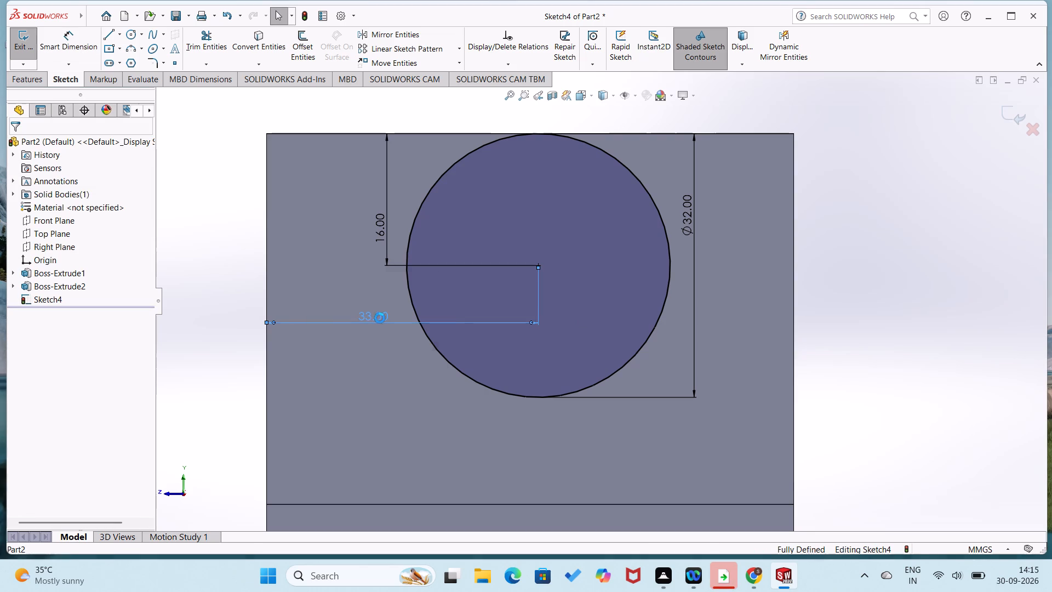
pyautogui.write('32')
pyautogui.press('Return')
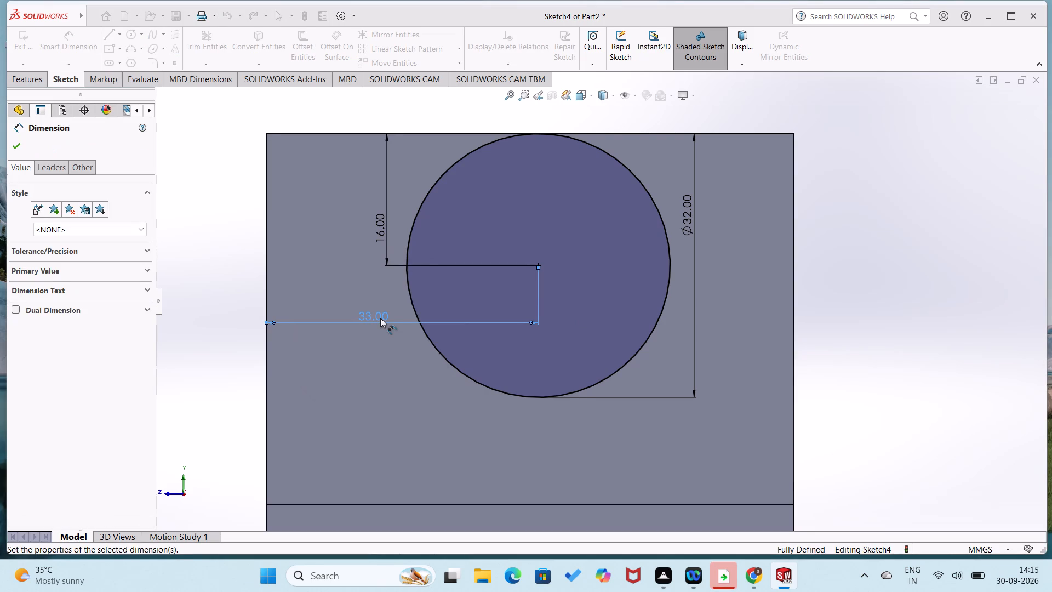
pyautogui.click(242, 333)
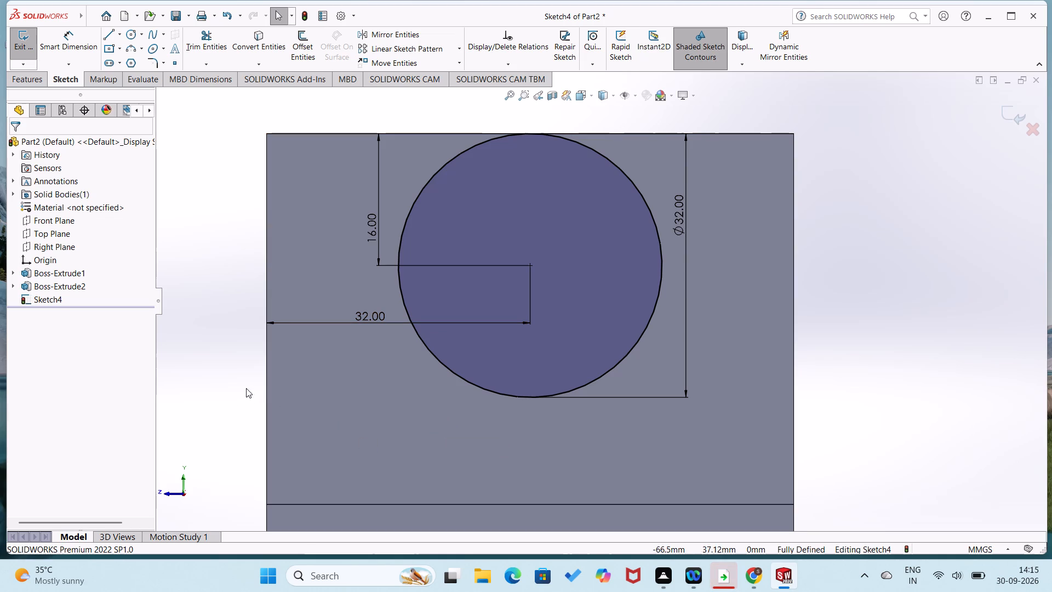
# Sketch a line about 2.4 mm along the face's lower edge from the corner farther from the origin, continuing about 32 mm up to the circle's nearest quadrant.
pyautogui.moveTo(247, 388); pyautogui.dragTo(170, 403, button='right')
pyautogui.click(265, 503)
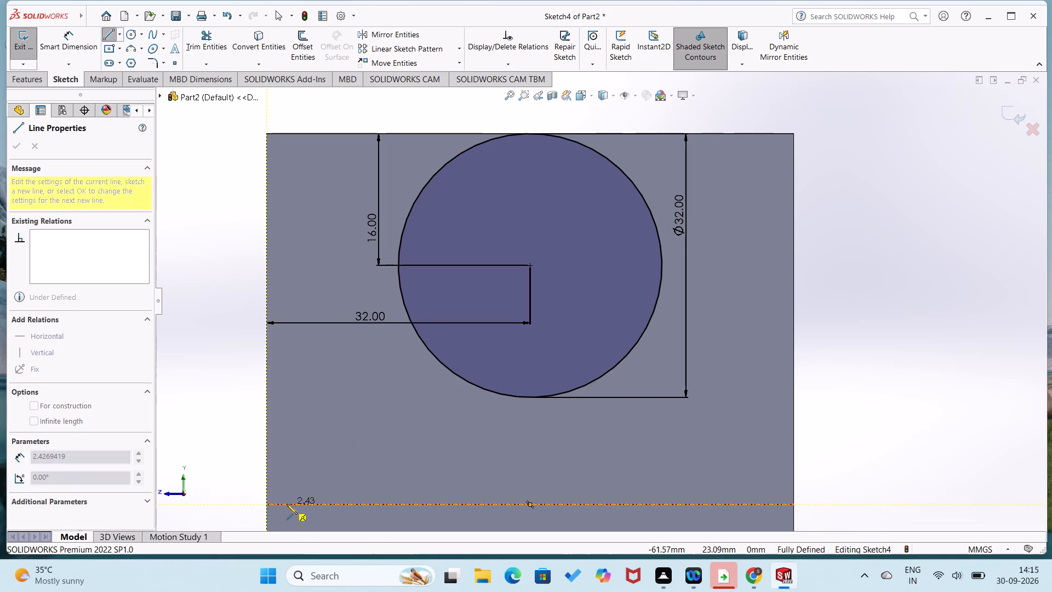
pyautogui.click(287, 504)
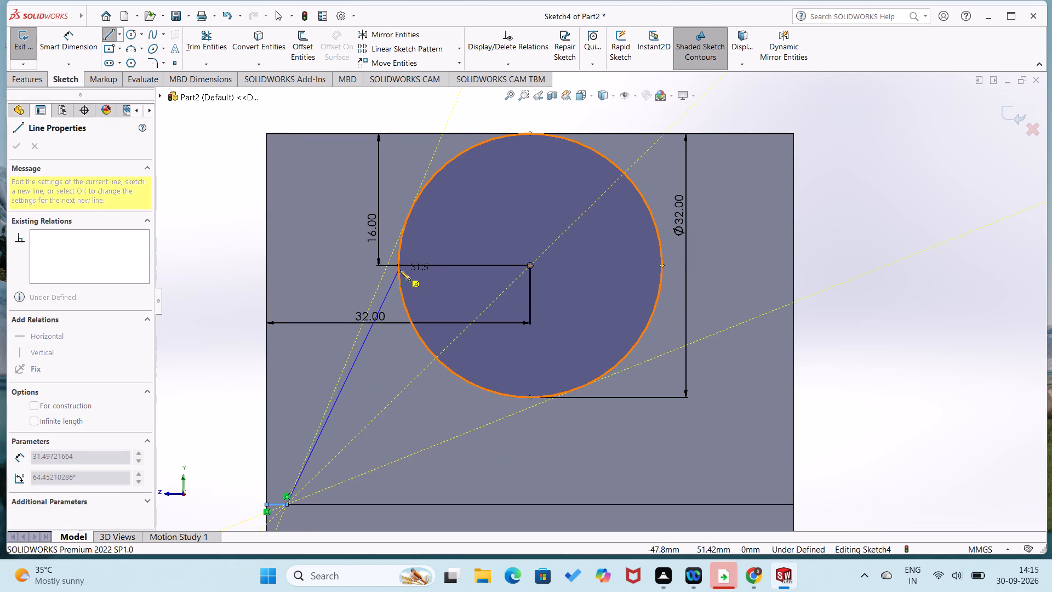
pyautogui.click(397, 267)
pyautogui.moveTo(266, 346); pyautogui.dragTo(331, 246, button='right')
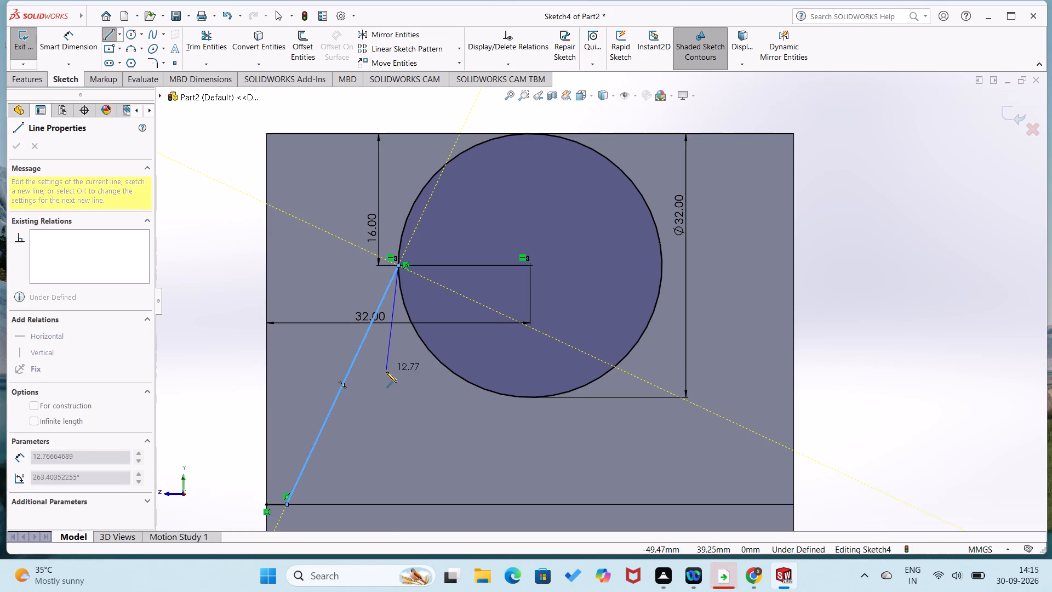
pyautogui.moveTo(379, 390); pyautogui.dragTo(392, 302, button='right')
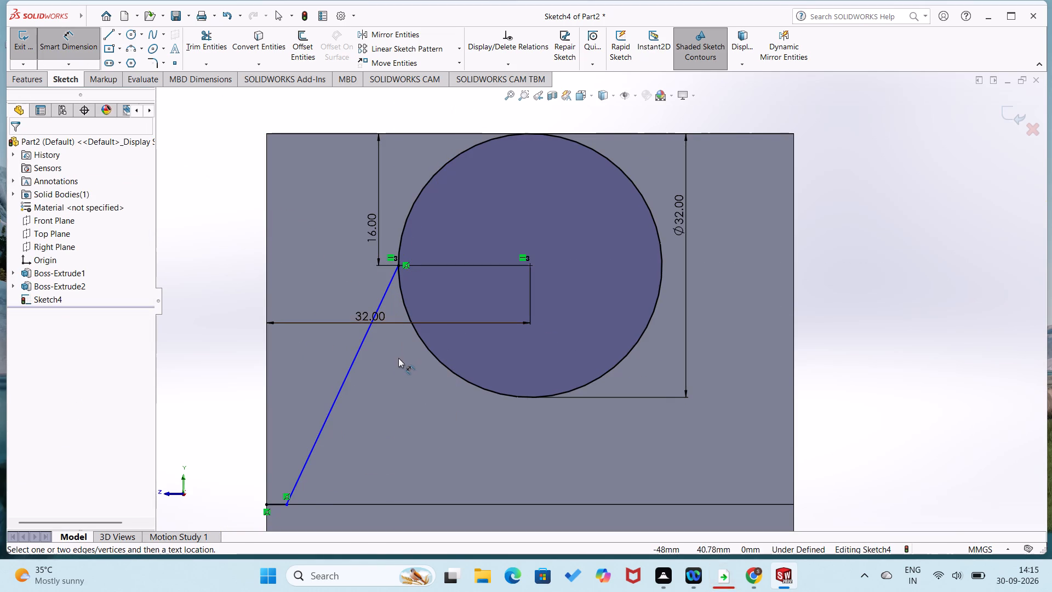
# Sketch a sloped line about 32 mm from the circle's opposite quadrant down to the face's lower edge, continuing about 2.9 mm to the corner.
pyautogui.moveTo(399, 359); pyautogui.dragTo(334, 390, button='right')
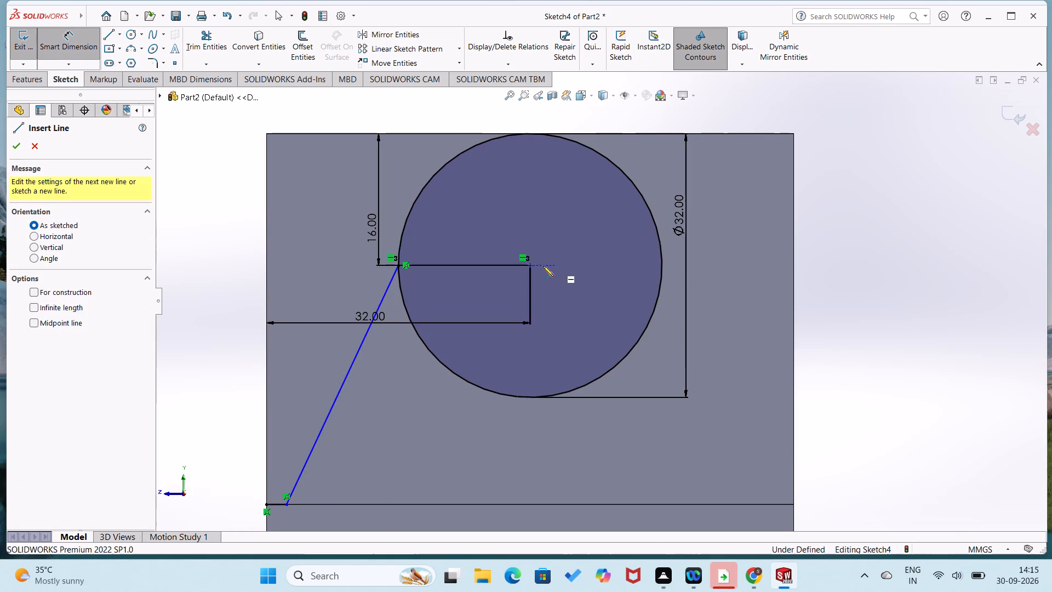
pyautogui.click(661, 265)
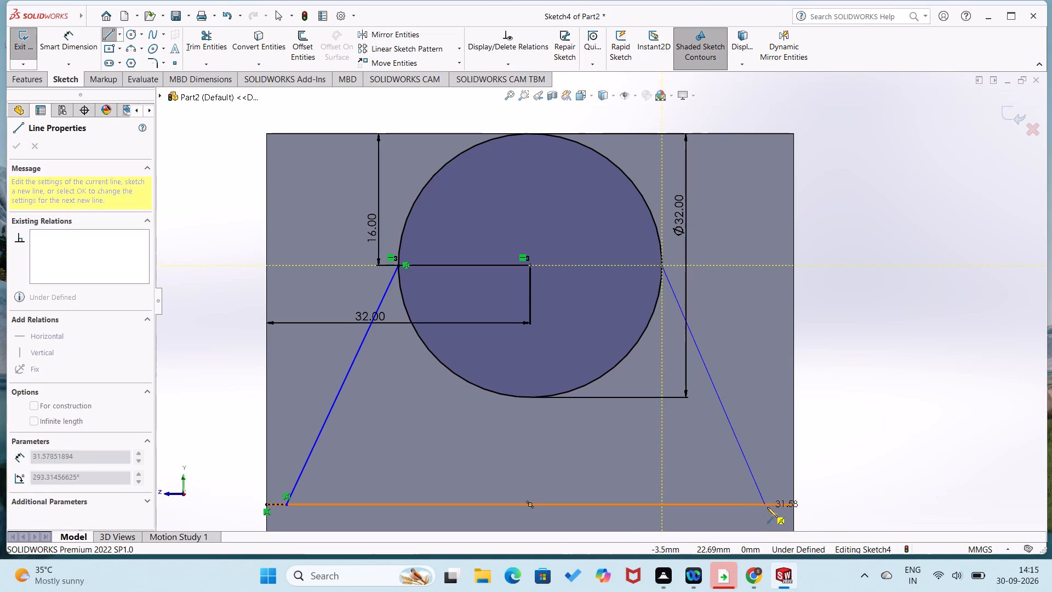
pyautogui.scroll(-1, 769, 507)
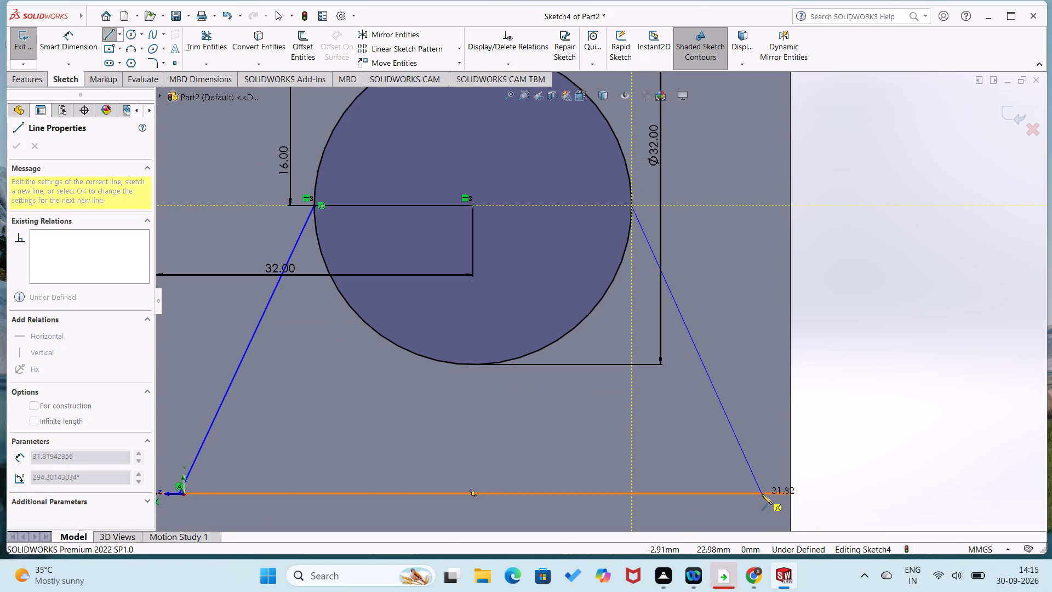
pyautogui.click(762, 494)
pyautogui.click(789, 493)
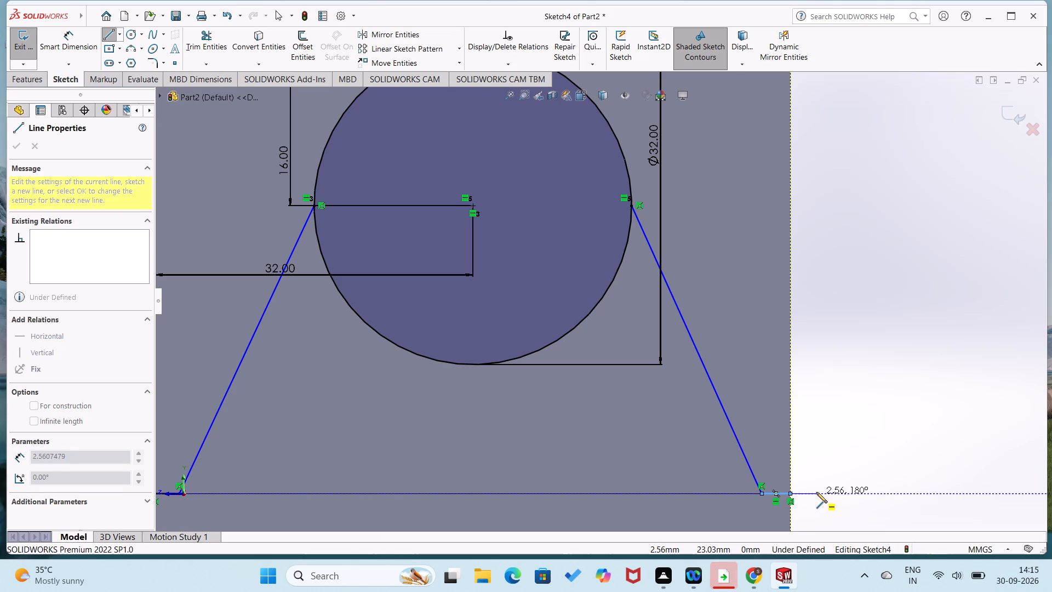
pyautogui.scroll(2, 802, 486)
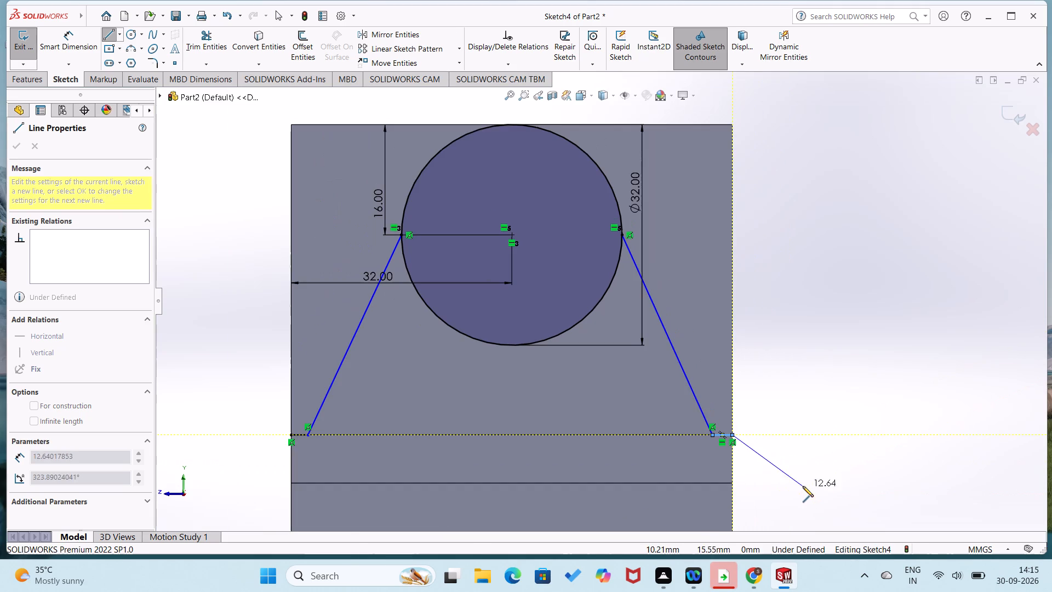
pyautogui.moveTo(813, 470); pyautogui.dragTo(815, 365, button='right')
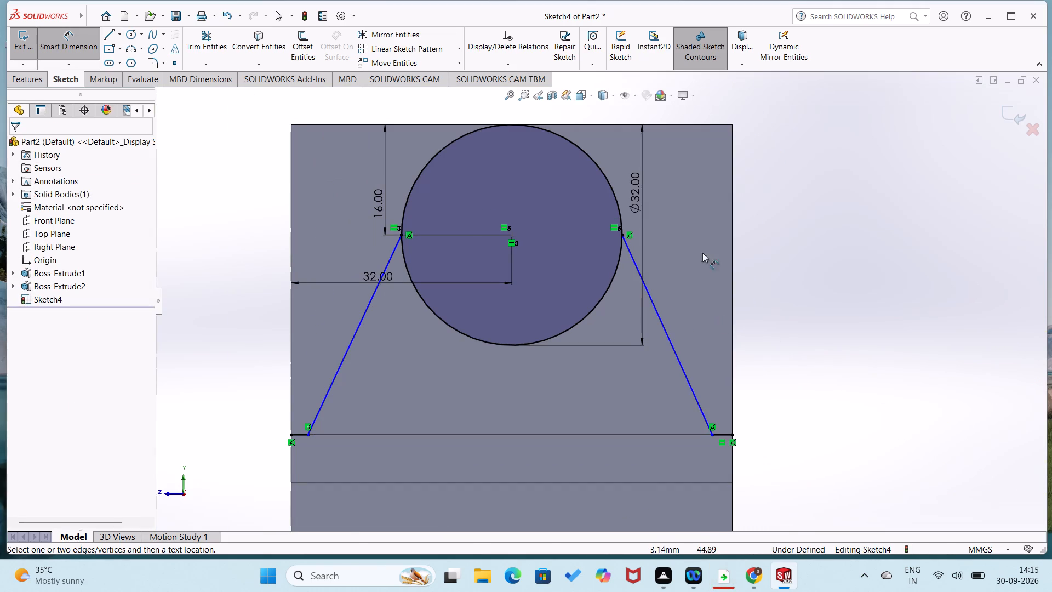
# Trim away the lower half of the circle between the two sloped lines.
pyautogui.click(208, 33)
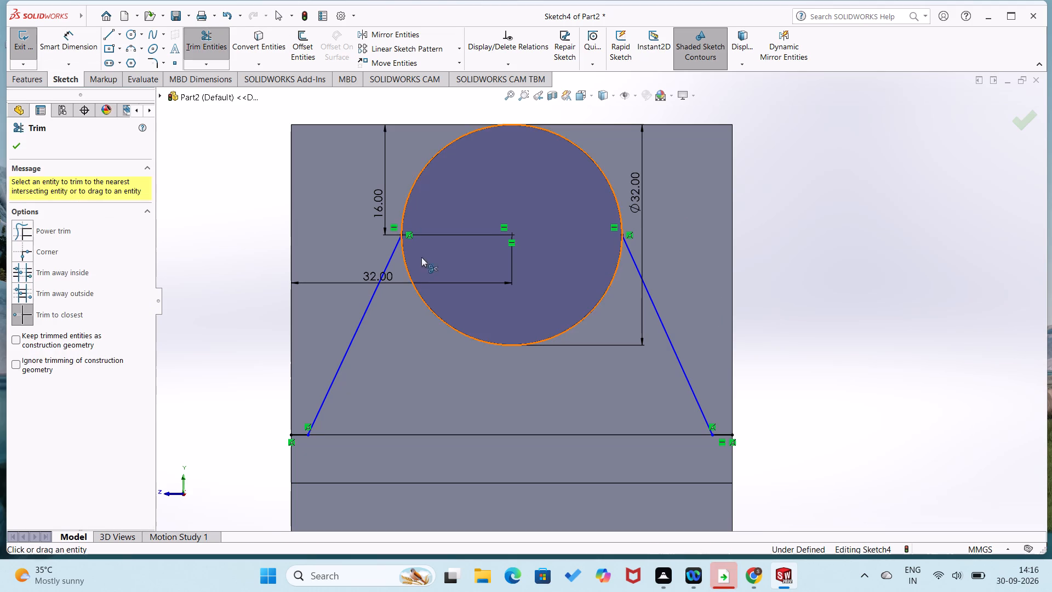
pyautogui.click(431, 311)
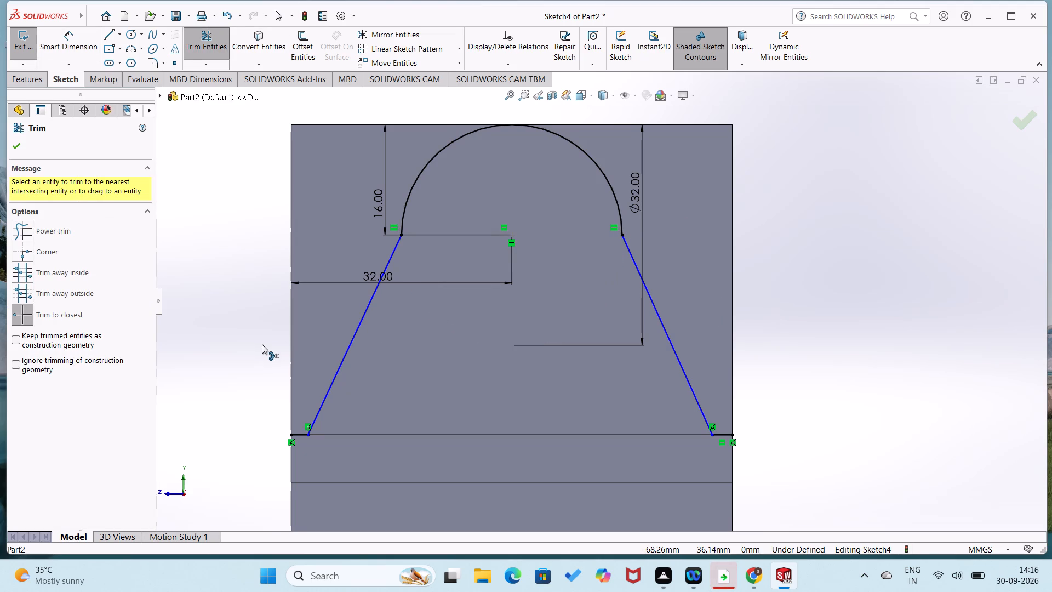
# Sketch a horizontal line about 59 mm long joining the lower ends of the two sloped lines.
pyautogui.moveTo(299, 335); pyautogui.dragTo(194, 360, button='right')
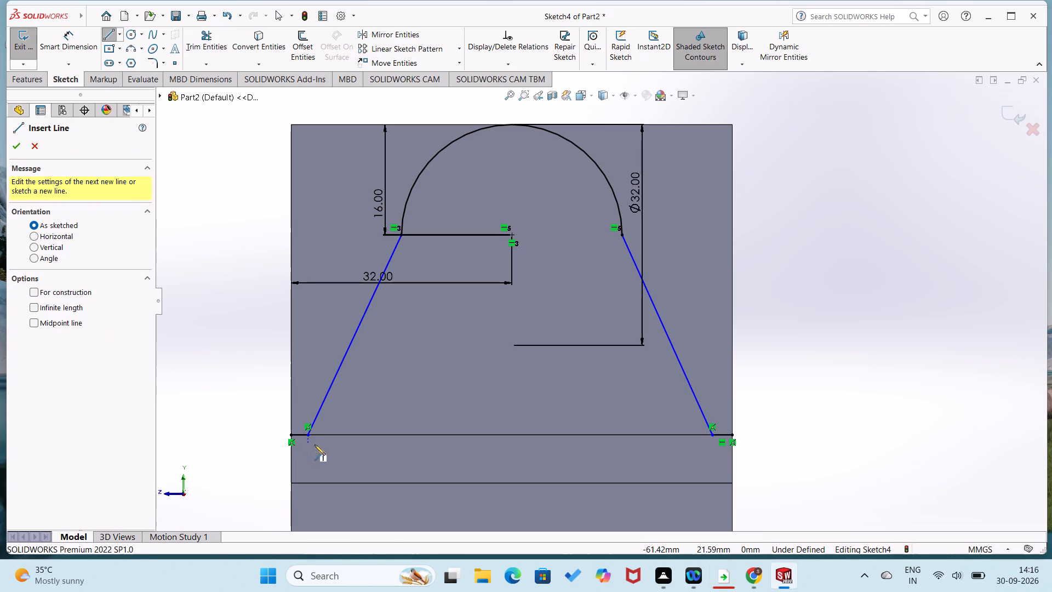
pyautogui.click(307, 436)
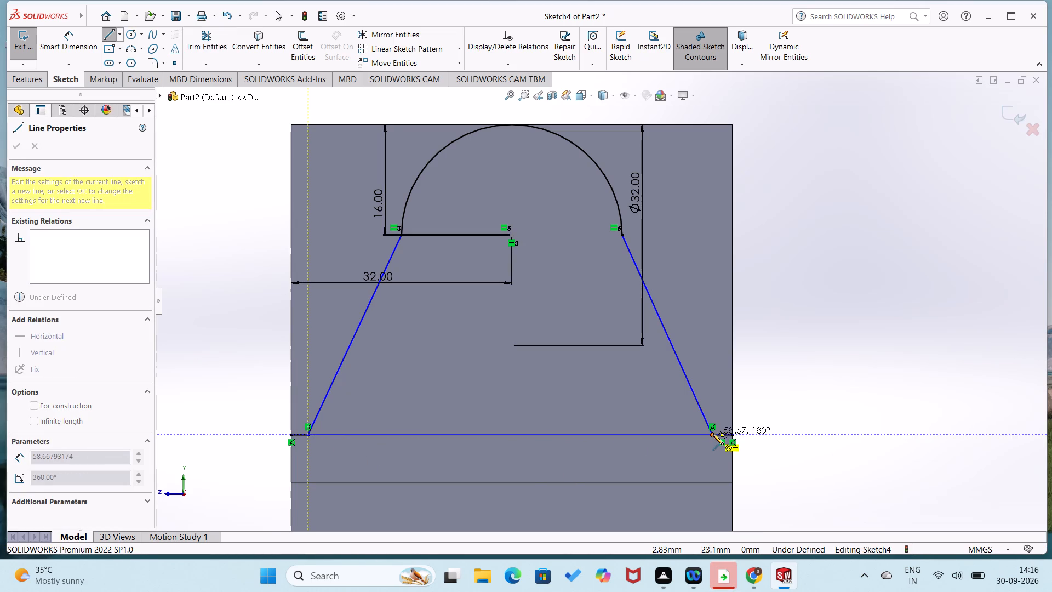
pyautogui.click(713, 434)
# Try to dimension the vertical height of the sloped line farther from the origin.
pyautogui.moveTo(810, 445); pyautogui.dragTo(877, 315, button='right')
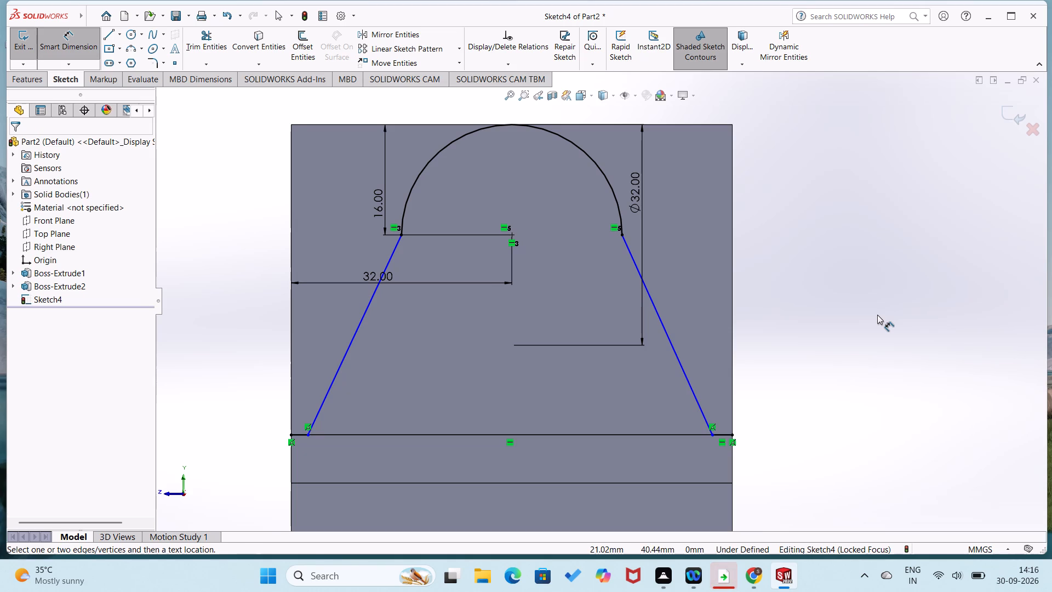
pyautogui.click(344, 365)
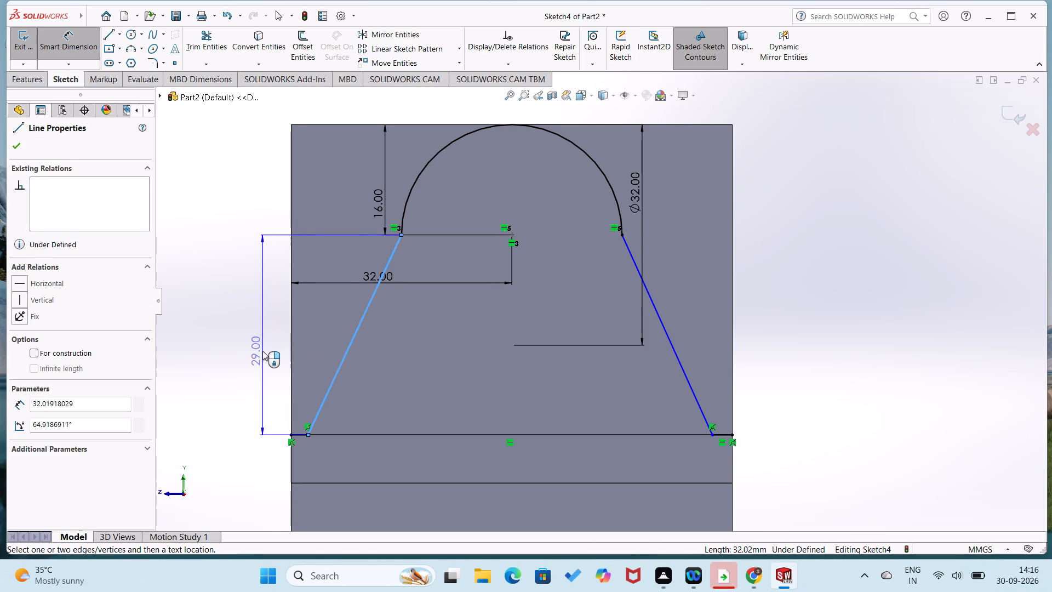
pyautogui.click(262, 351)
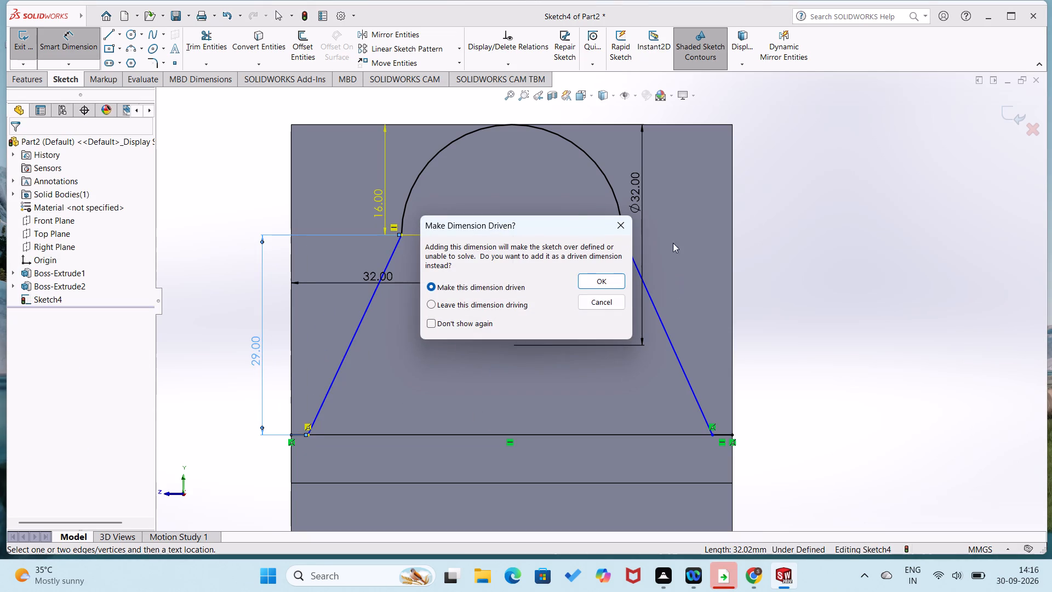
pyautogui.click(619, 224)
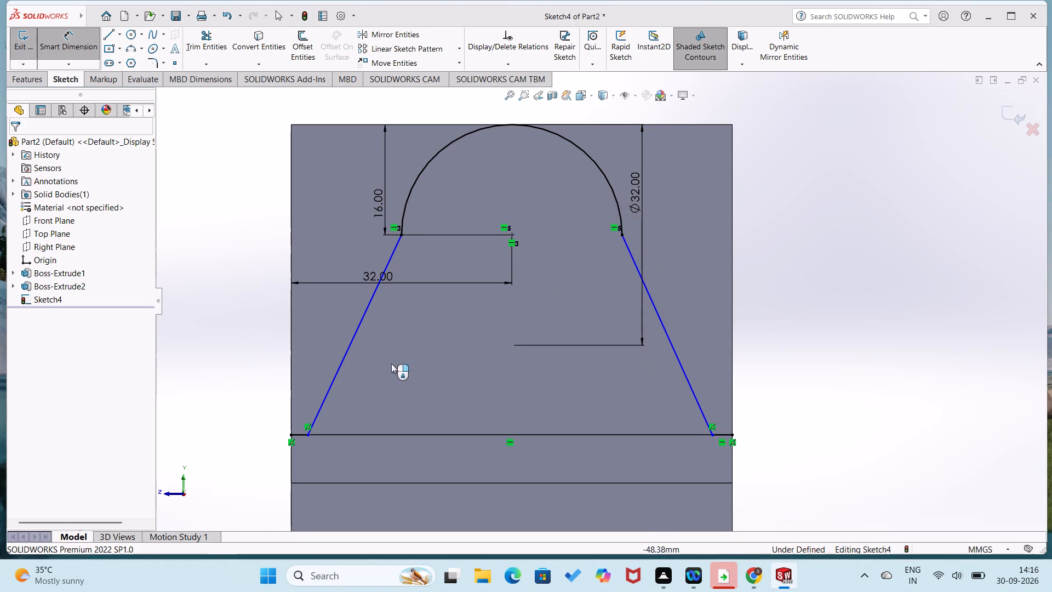
# Dimension the horizontal distance between the endpoints of the sloped line farther from the origin as 13 mm.
pyautogui.click(308, 434)
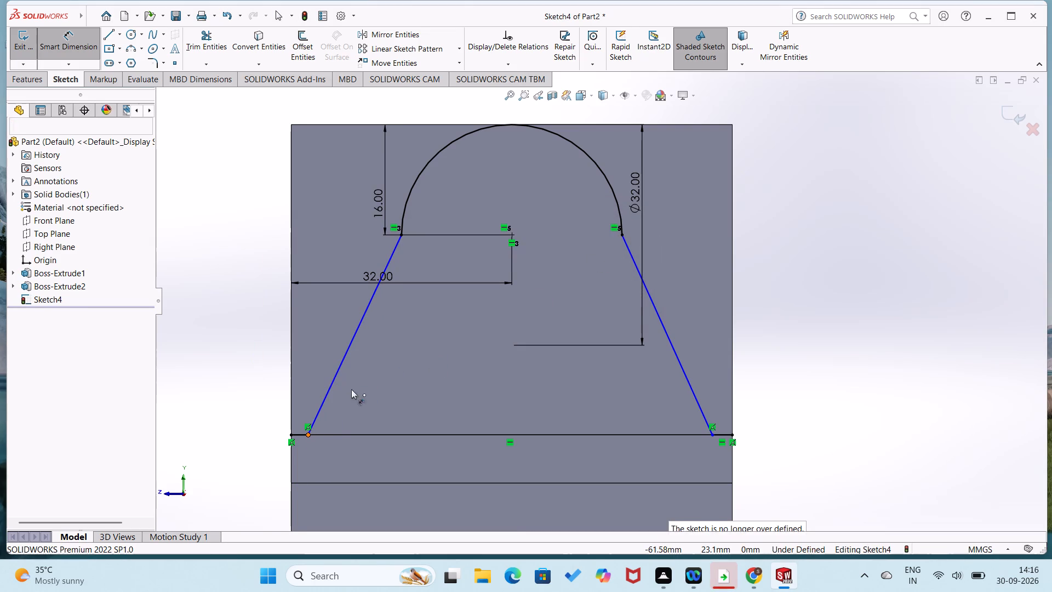
pyautogui.click(401, 234)
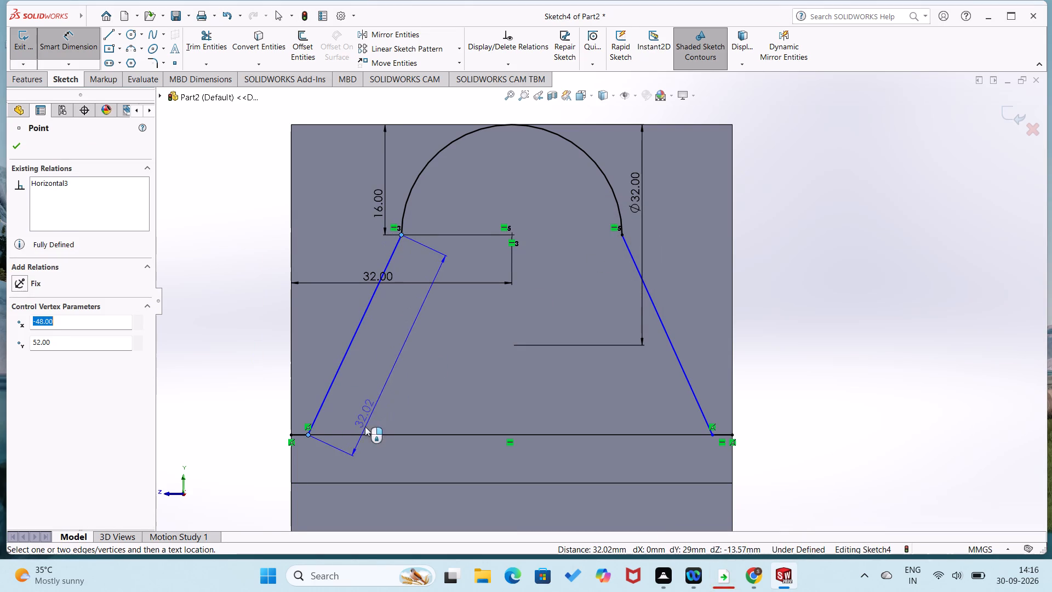
pyautogui.click(365, 466)
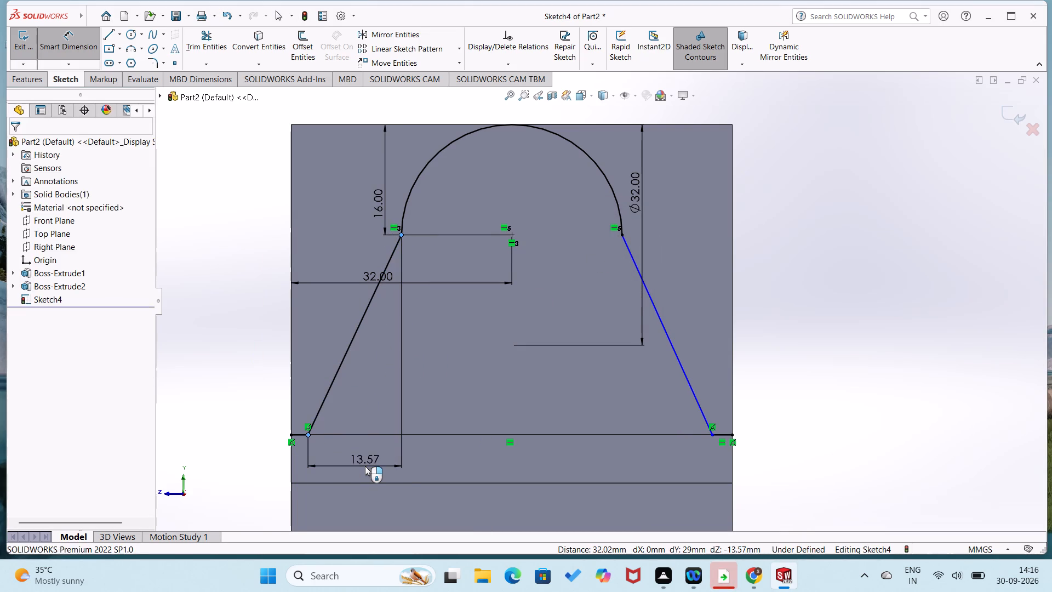
pyautogui.write('13')
pyautogui.press('Return')
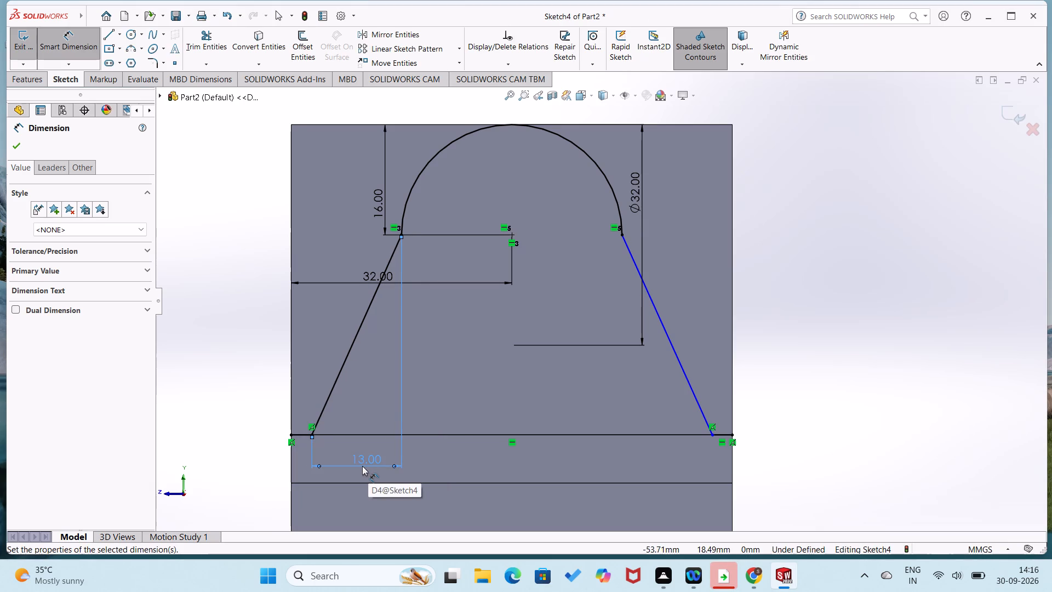
# Dimension the horizontal distance between the endpoints of the sloped line nearer the origin as 13 mm.
pyautogui.click(728, 433)
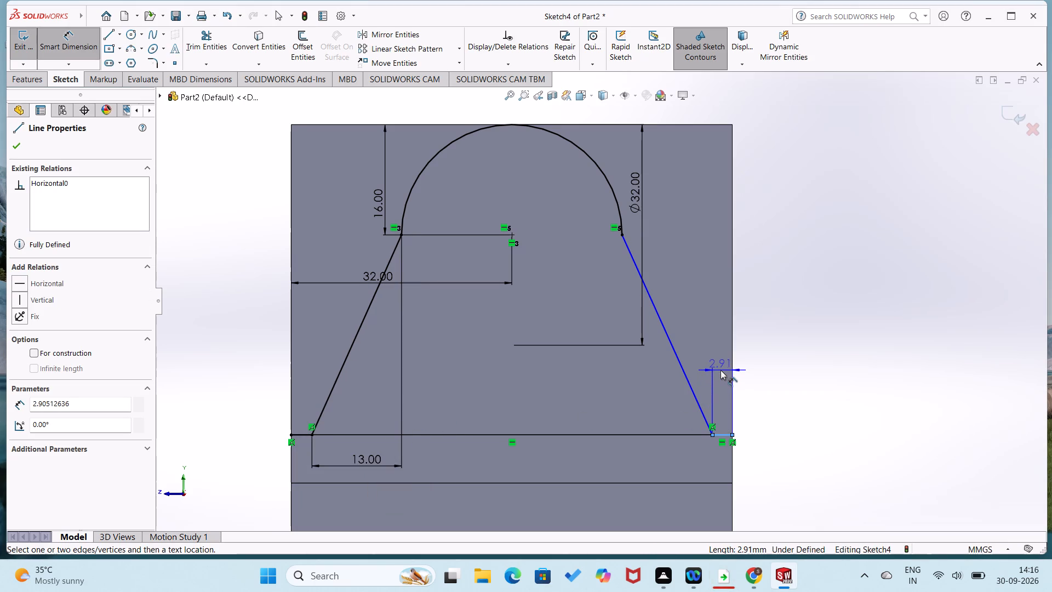
pyautogui.moveTo(752, 395); pyautogui.dragTo(754, 342, button='right')
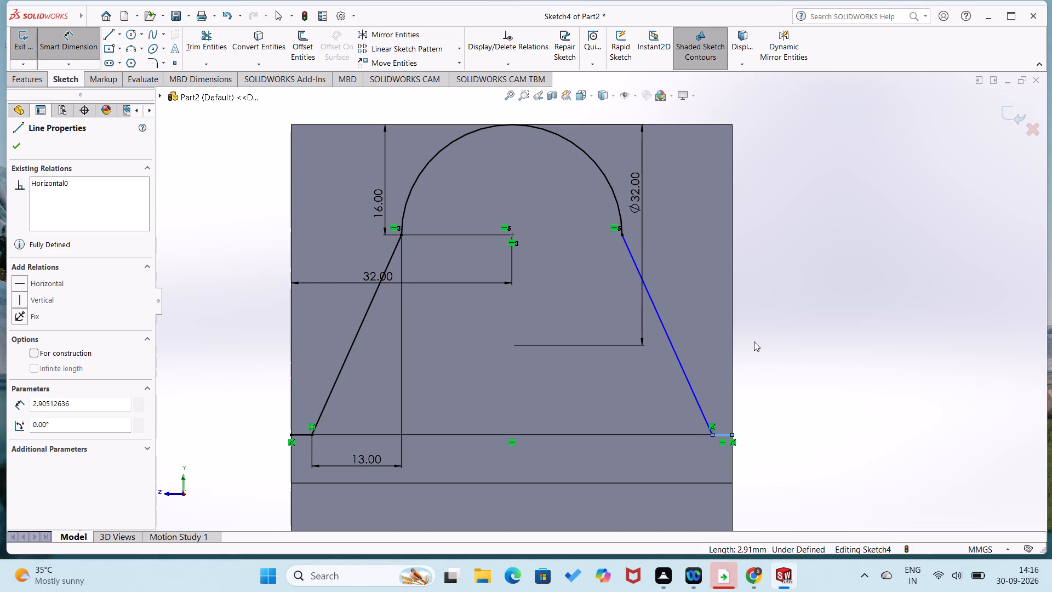
pyautogui.moveTo(774, 331); pyautogui.dragTo(799, 206, button='right')
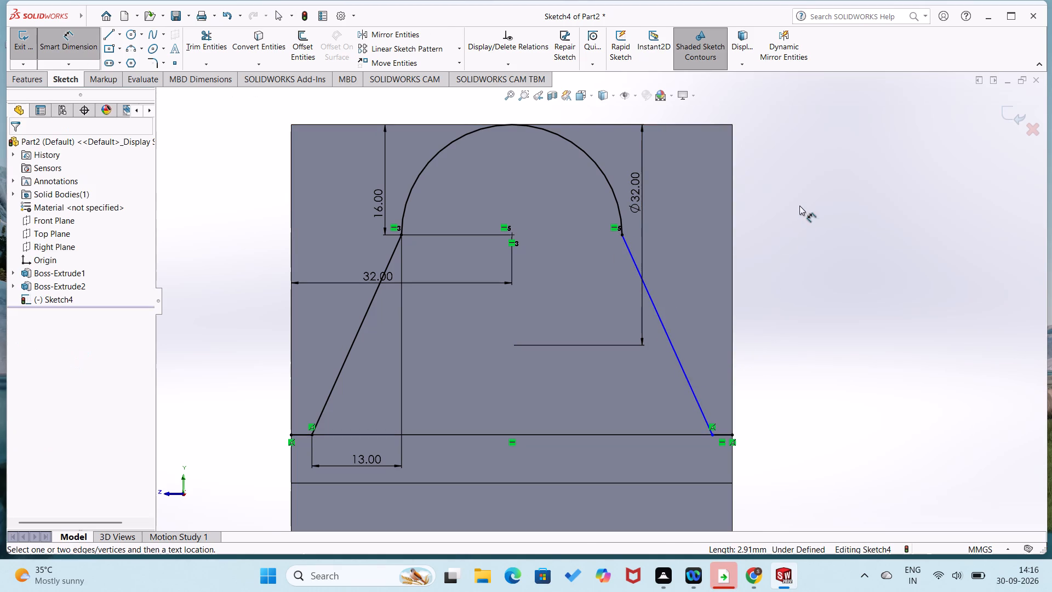
pyautogui.click(621, 236)
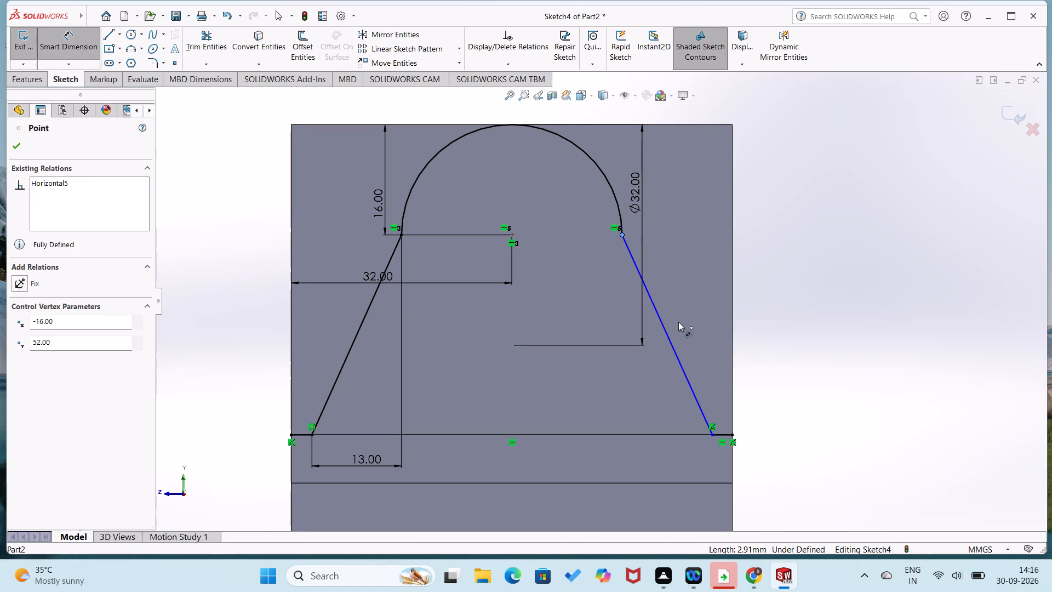
pyautogui.click(713, 436)
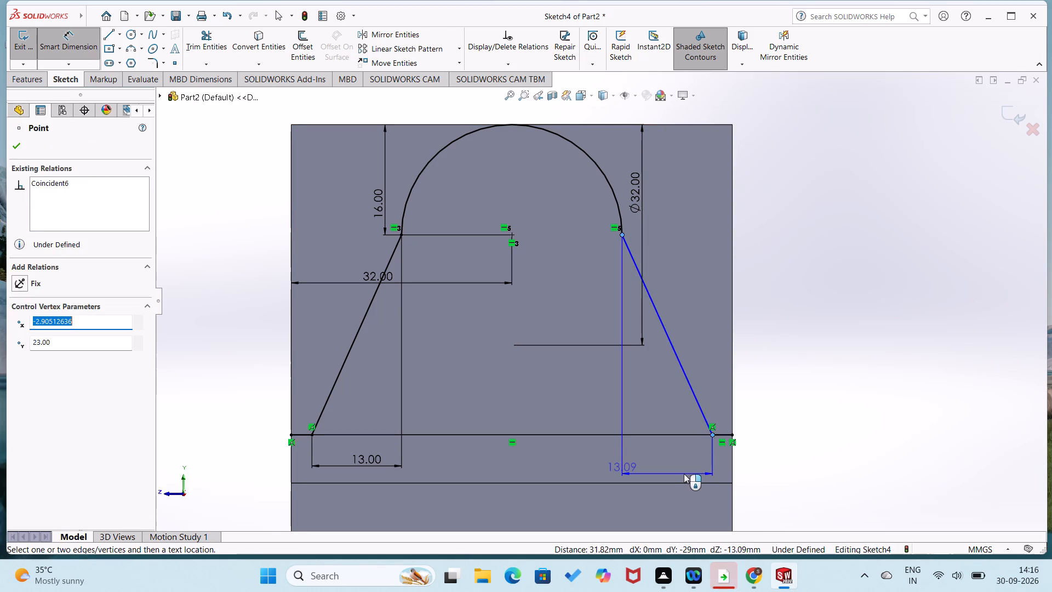
pyautogui.click(685, 474)
pyautogui.write('13')
pyautogui.press('Return')
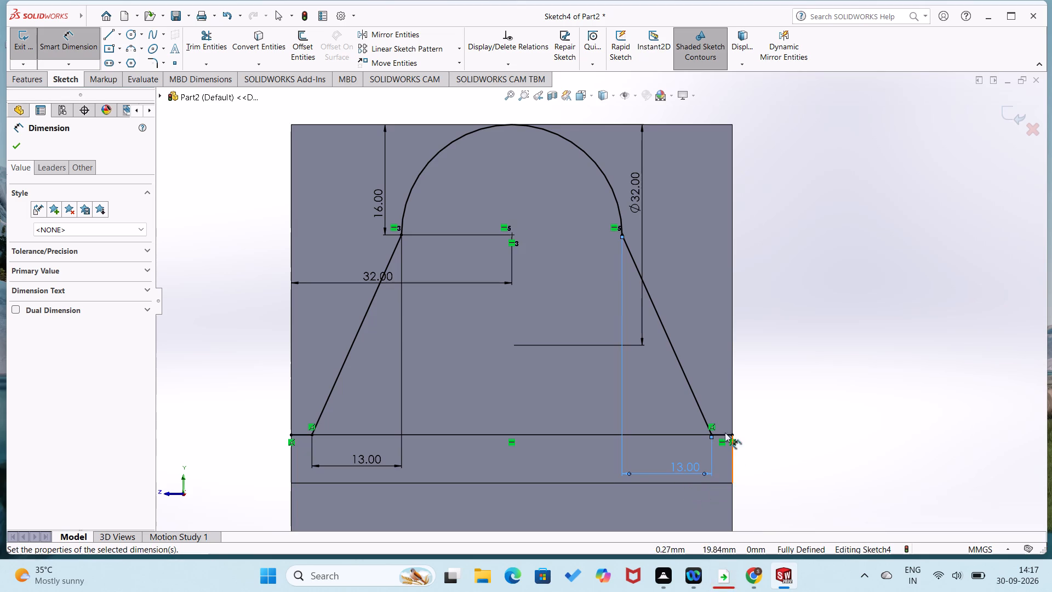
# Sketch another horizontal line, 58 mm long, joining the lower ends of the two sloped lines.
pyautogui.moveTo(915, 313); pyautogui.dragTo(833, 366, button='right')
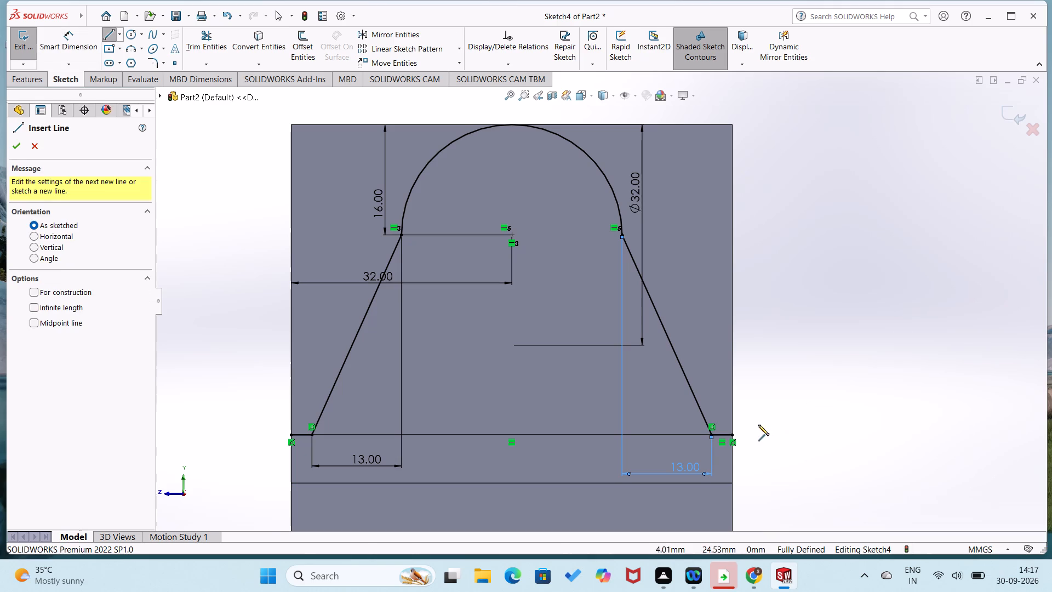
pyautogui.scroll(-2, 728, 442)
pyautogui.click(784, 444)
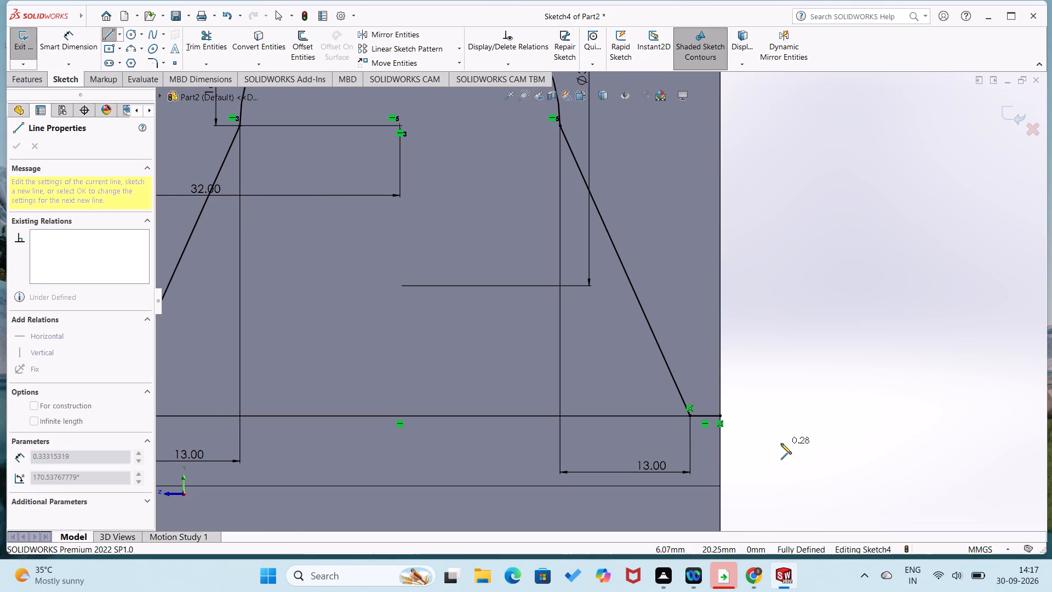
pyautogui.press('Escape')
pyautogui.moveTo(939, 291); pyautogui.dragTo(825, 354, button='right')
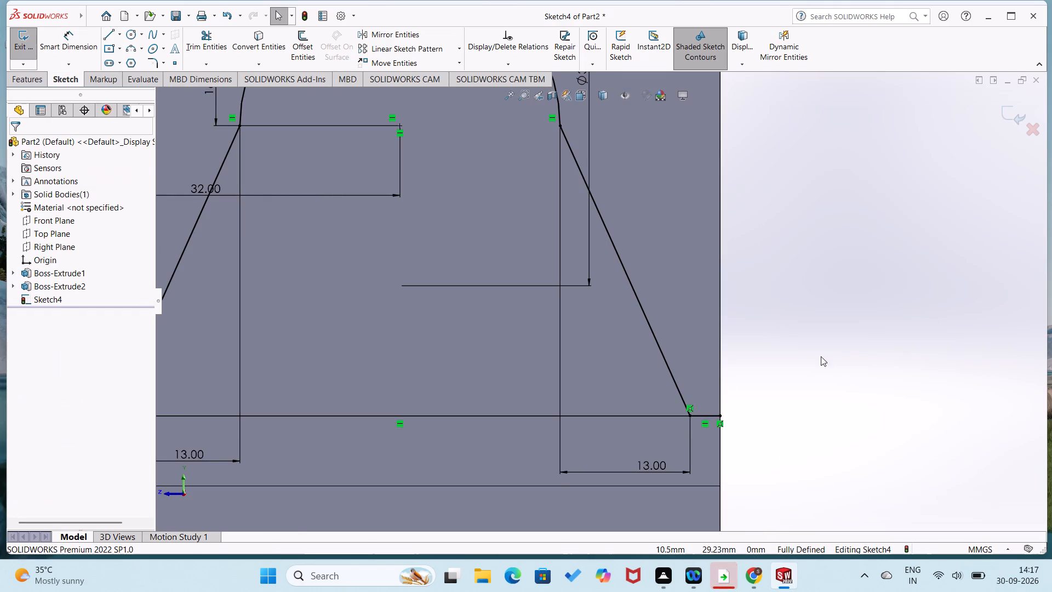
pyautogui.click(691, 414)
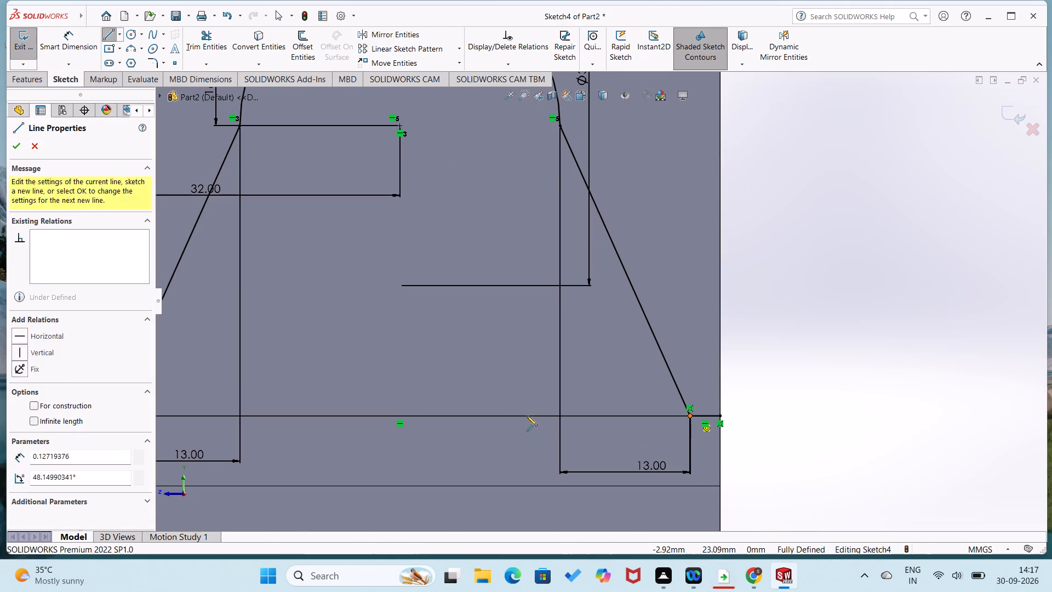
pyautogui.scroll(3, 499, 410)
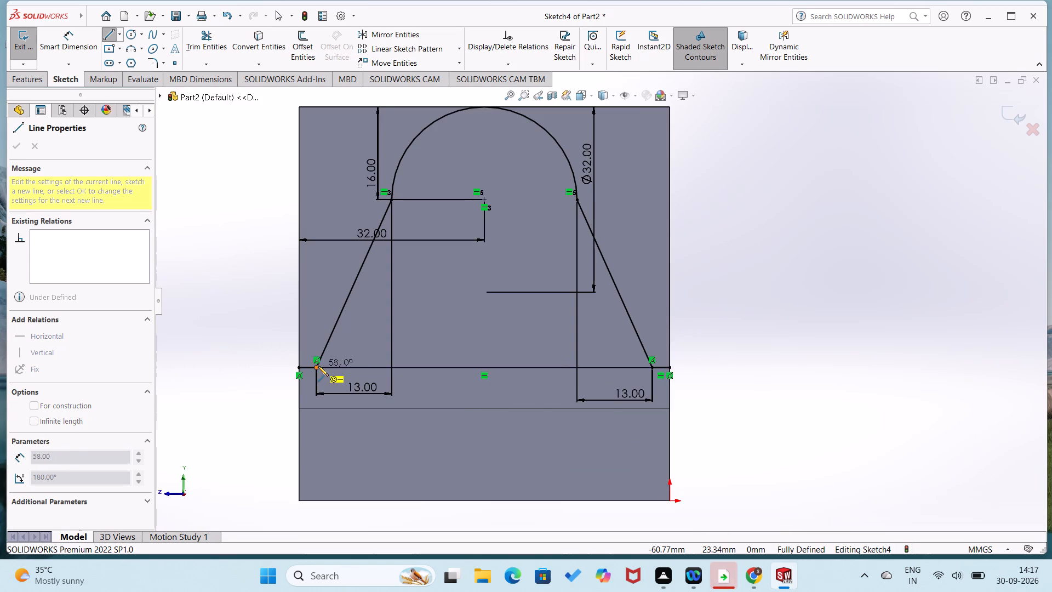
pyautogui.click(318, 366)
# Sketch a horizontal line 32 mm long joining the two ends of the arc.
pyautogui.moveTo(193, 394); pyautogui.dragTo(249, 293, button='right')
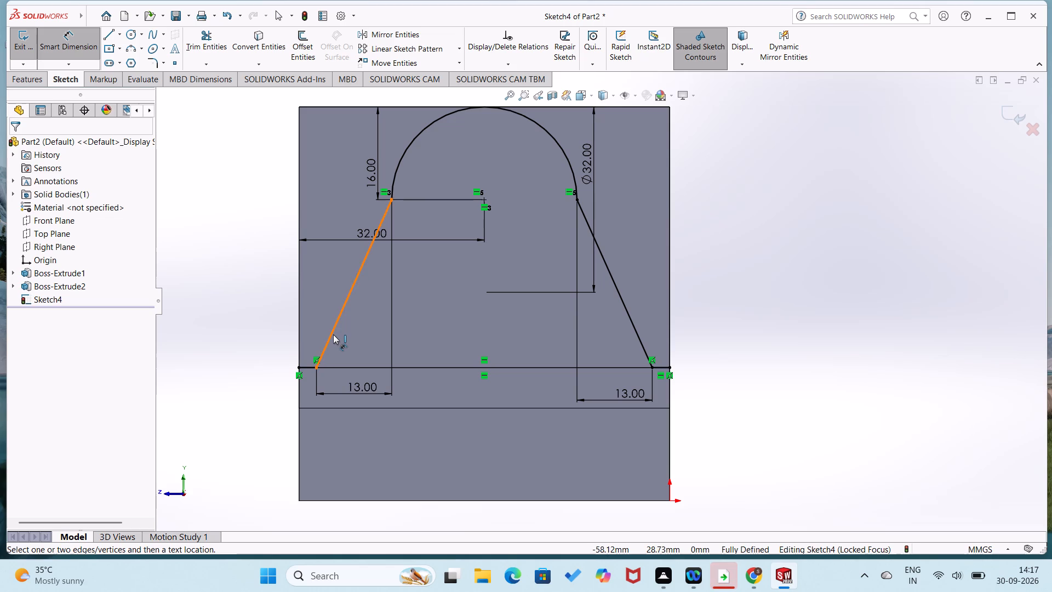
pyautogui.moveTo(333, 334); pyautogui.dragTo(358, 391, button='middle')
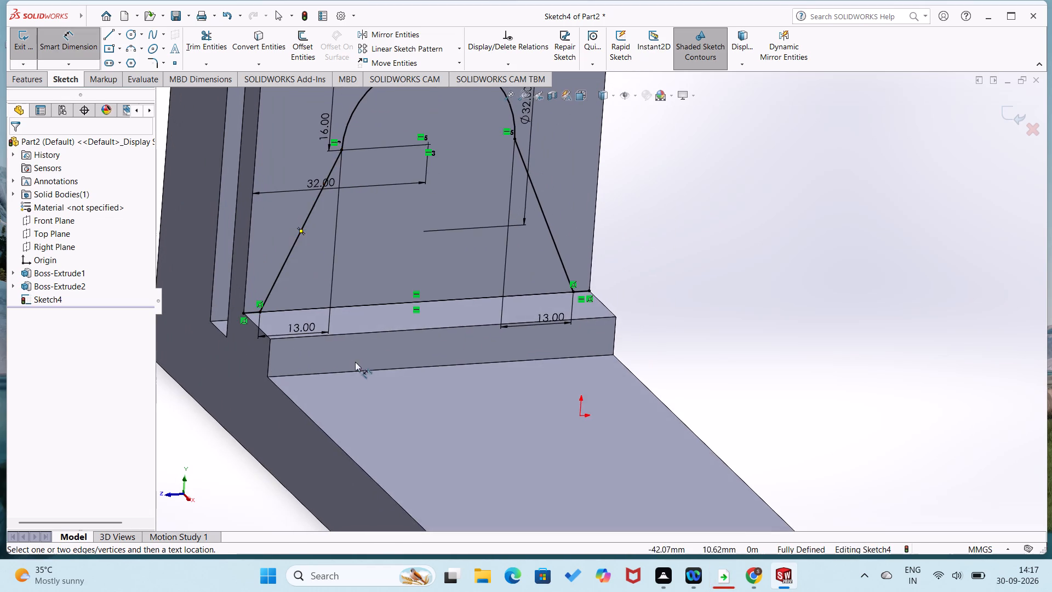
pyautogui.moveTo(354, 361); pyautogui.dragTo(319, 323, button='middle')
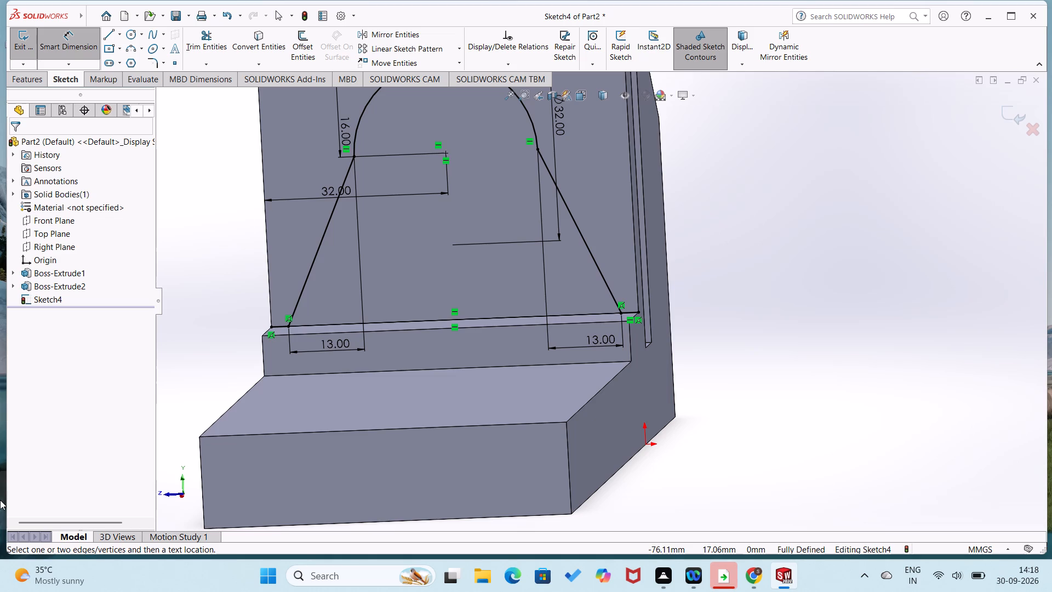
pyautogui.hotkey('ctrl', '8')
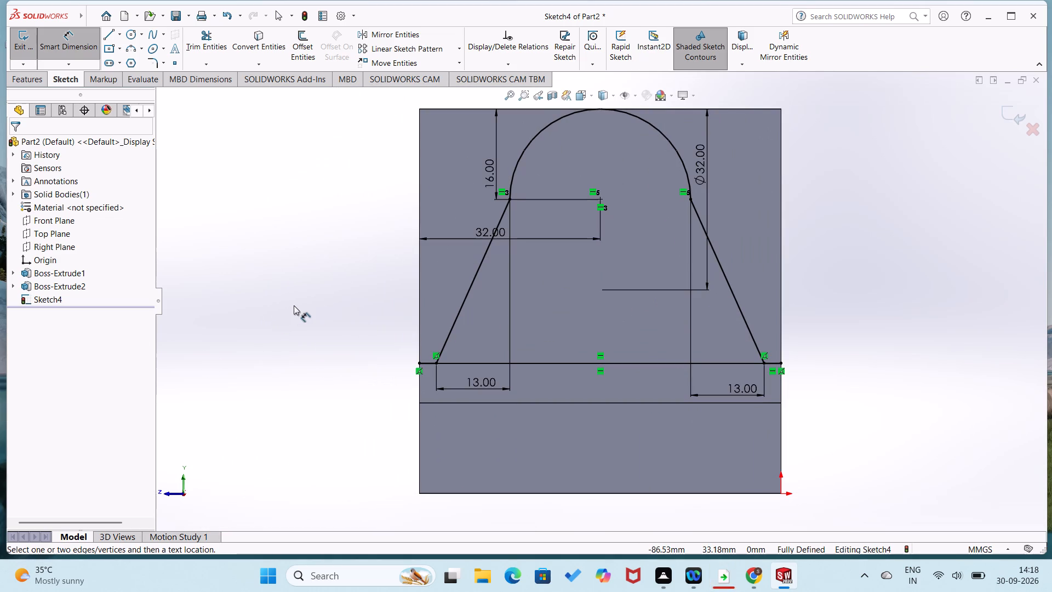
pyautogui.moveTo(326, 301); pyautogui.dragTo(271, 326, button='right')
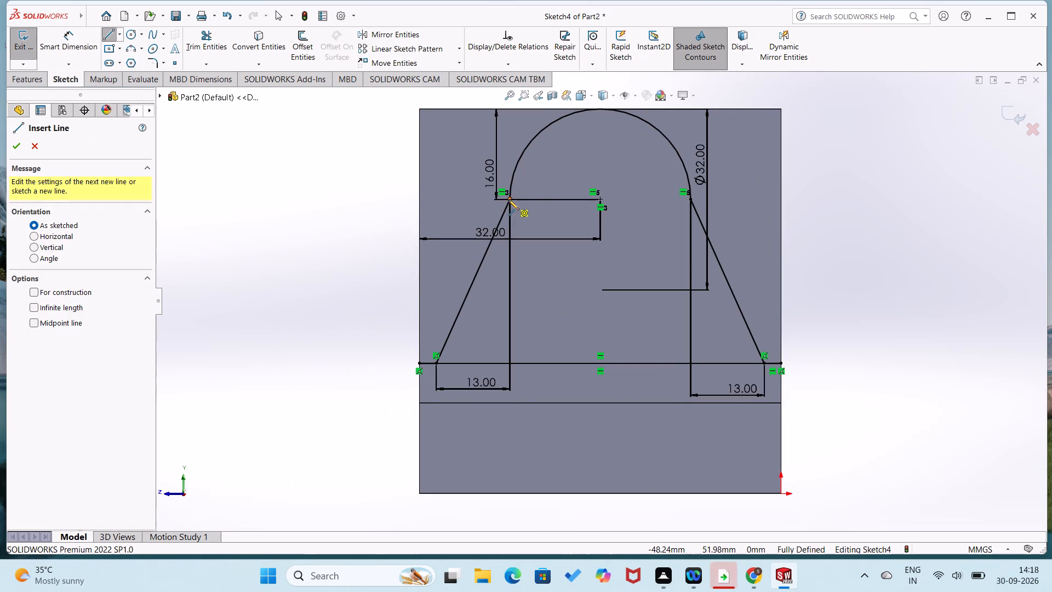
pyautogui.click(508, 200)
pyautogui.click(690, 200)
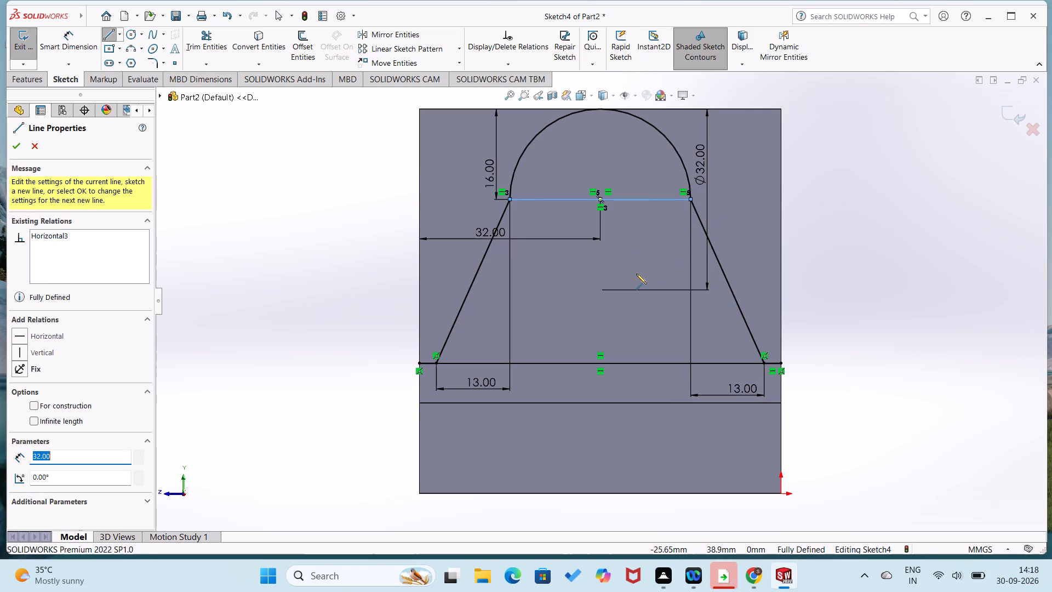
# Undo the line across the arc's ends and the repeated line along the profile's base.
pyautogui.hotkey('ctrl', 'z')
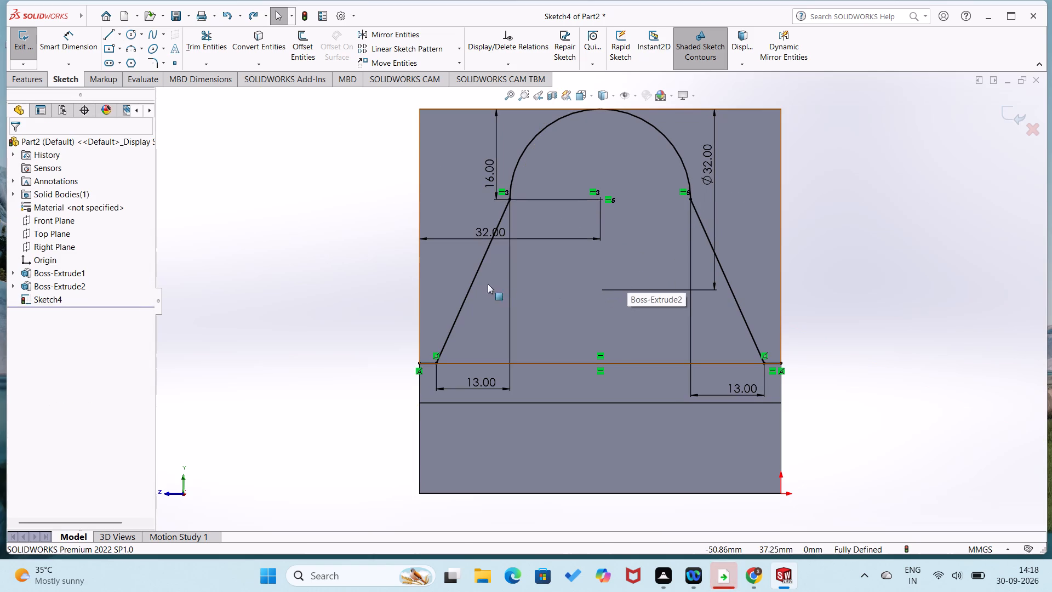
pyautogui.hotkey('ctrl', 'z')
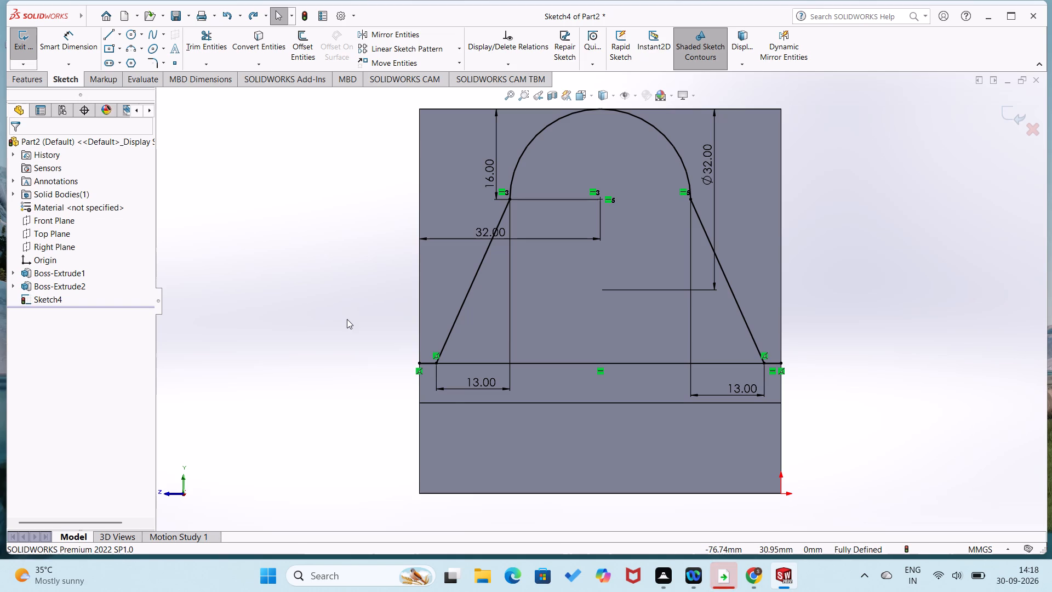
# Delete the two short 3 mm horizontal lines between the profile's lower corners and the face's side edges.
pyautogui.click(430, 362)
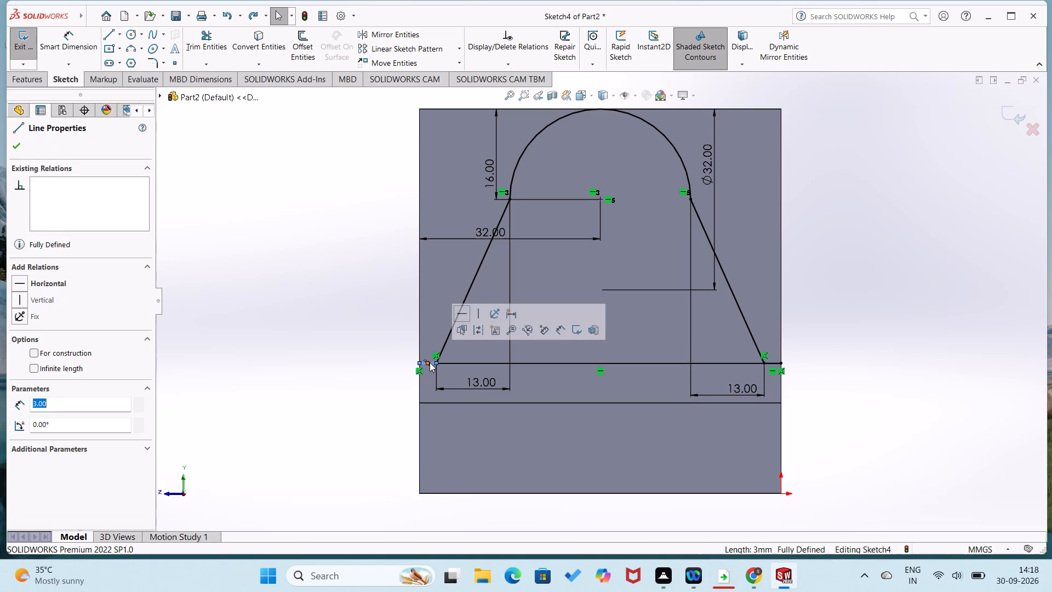
pyautogui.press('Delete')
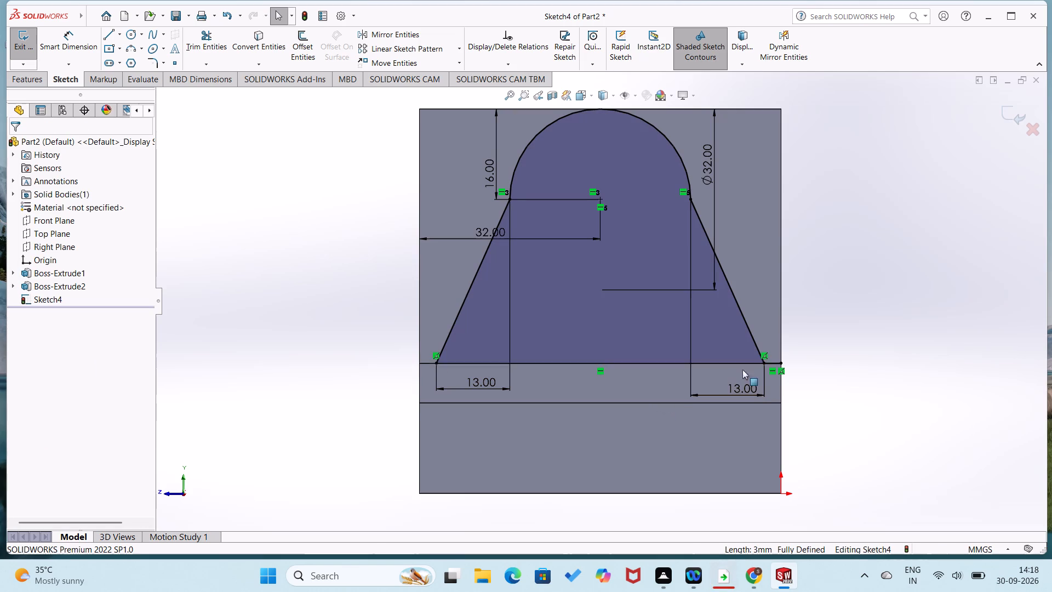
pyautogui.click(775, 363)
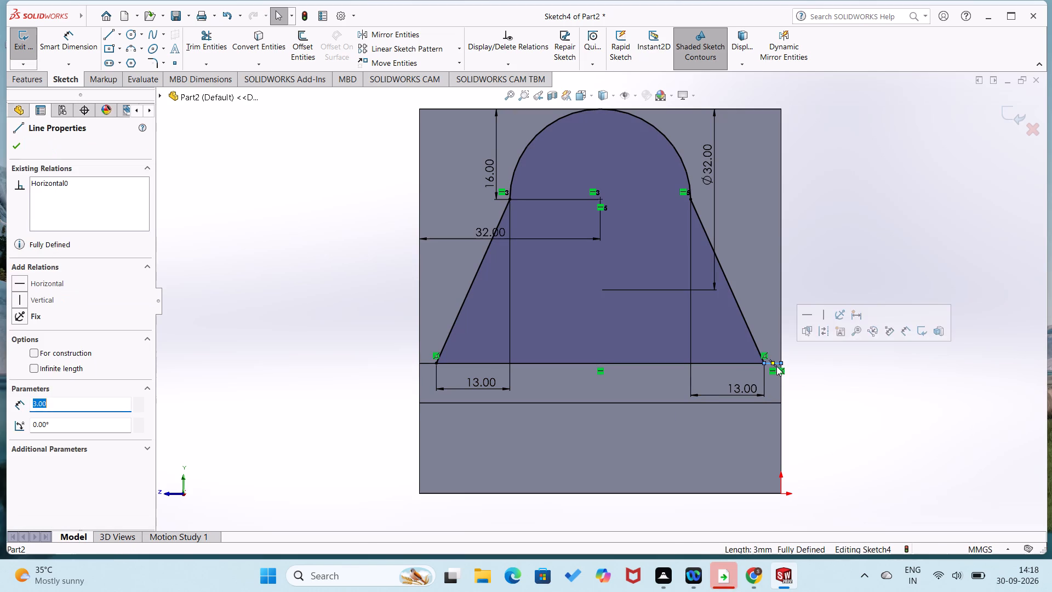
pyautogui.press('Delete')
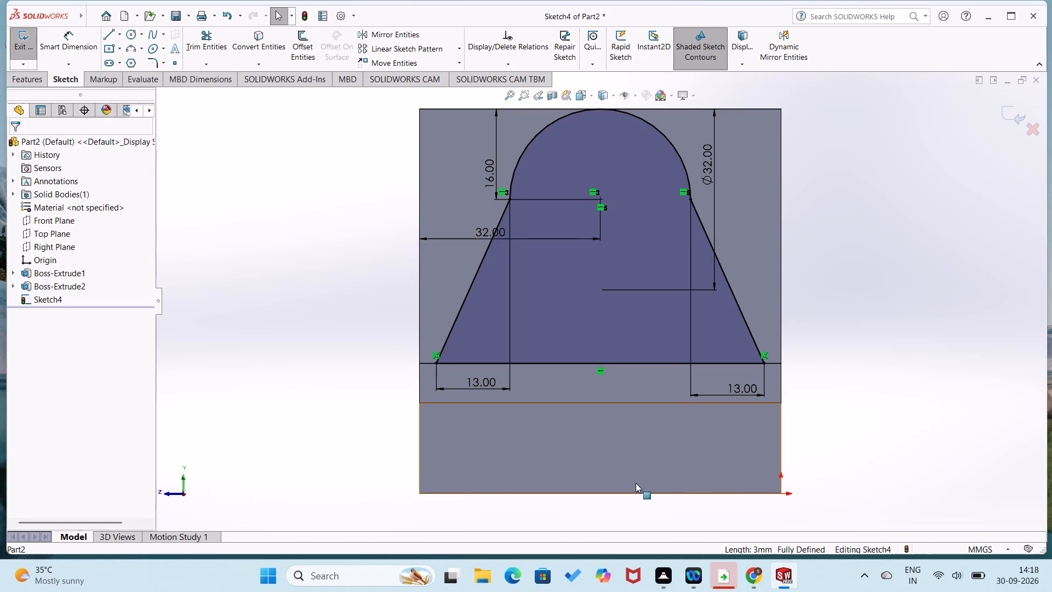
# Extrude the round-topped tapered profile 25 mm outward from the upright's face.
pyautogui.moveTo(501, 449); pyautogui.dragTo(514, 492, button='middle')
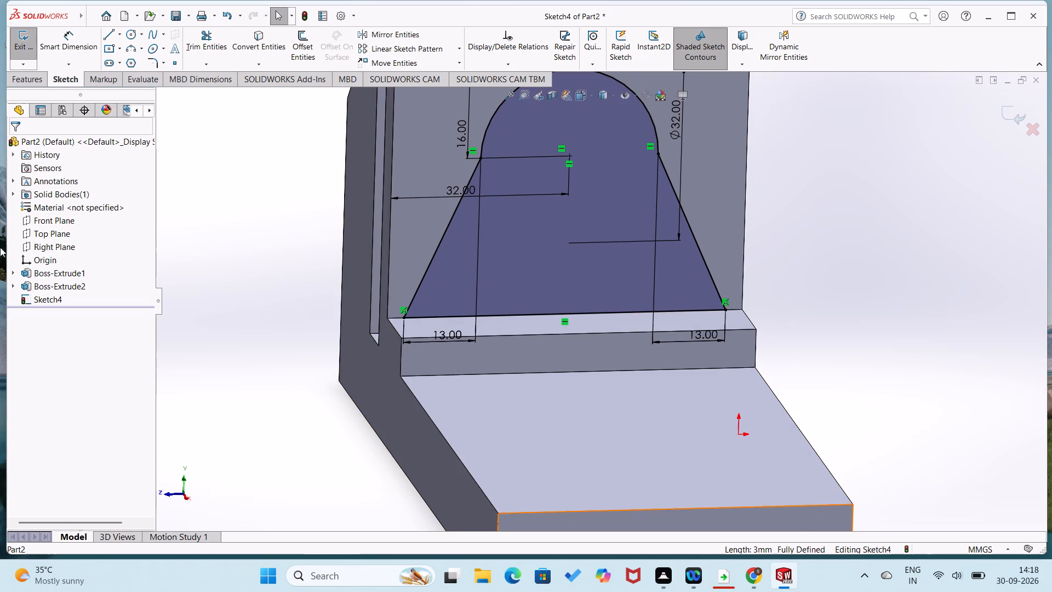
pyautogui.click(38, 83)
pyautogui.click(35, 59)
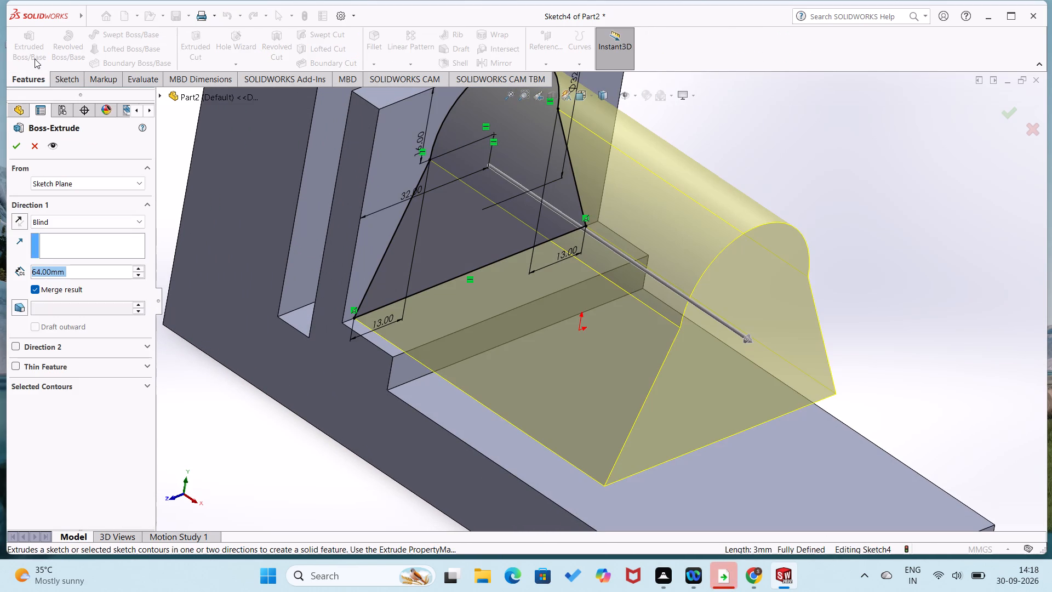
pyautogui.tripleClick(140, 277)
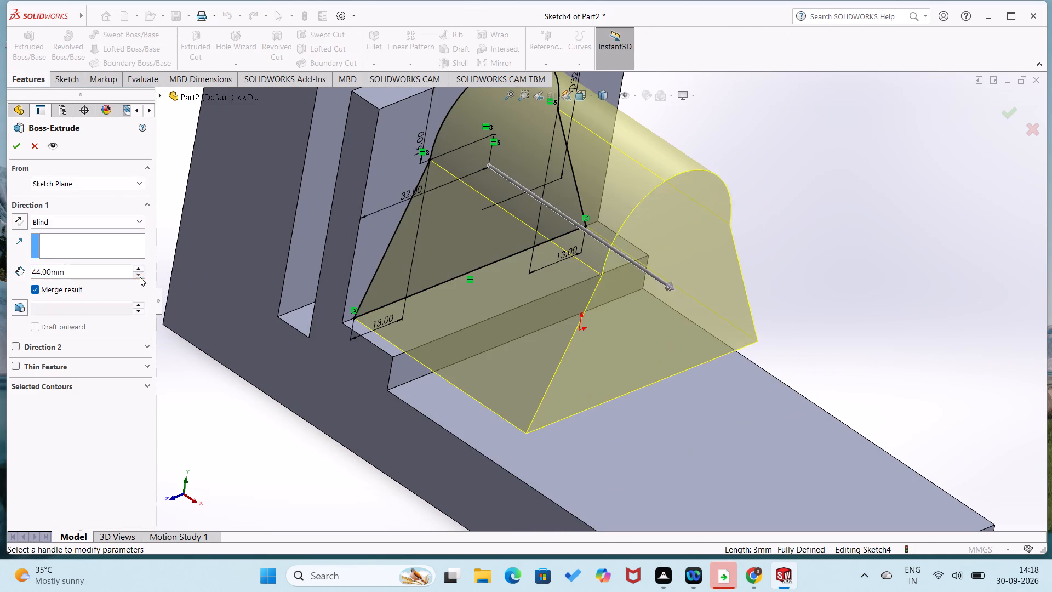
pyautogui.click(140, 277)
pyautogui.click(140, 277)
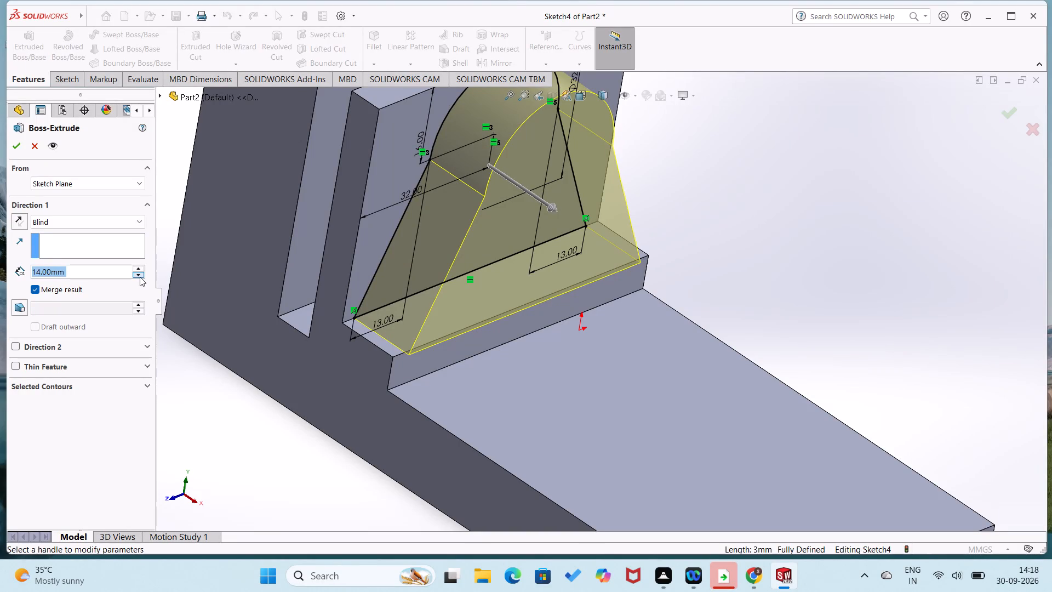
pyautogui.write('20')
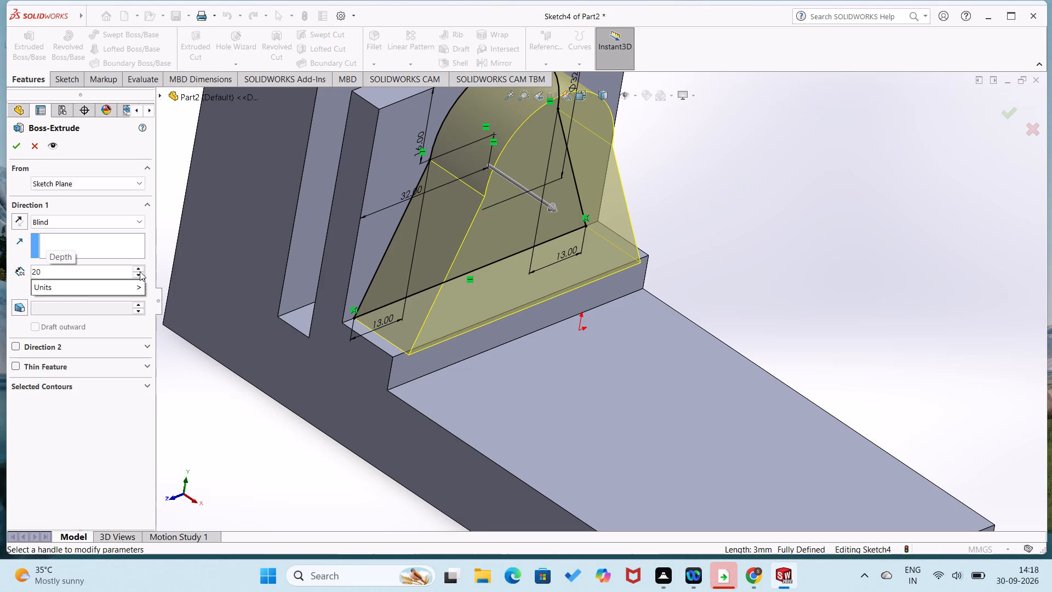
pyautogui.press('BackSpace')
pyautogui.press('5')
pyautogui.press('Return')
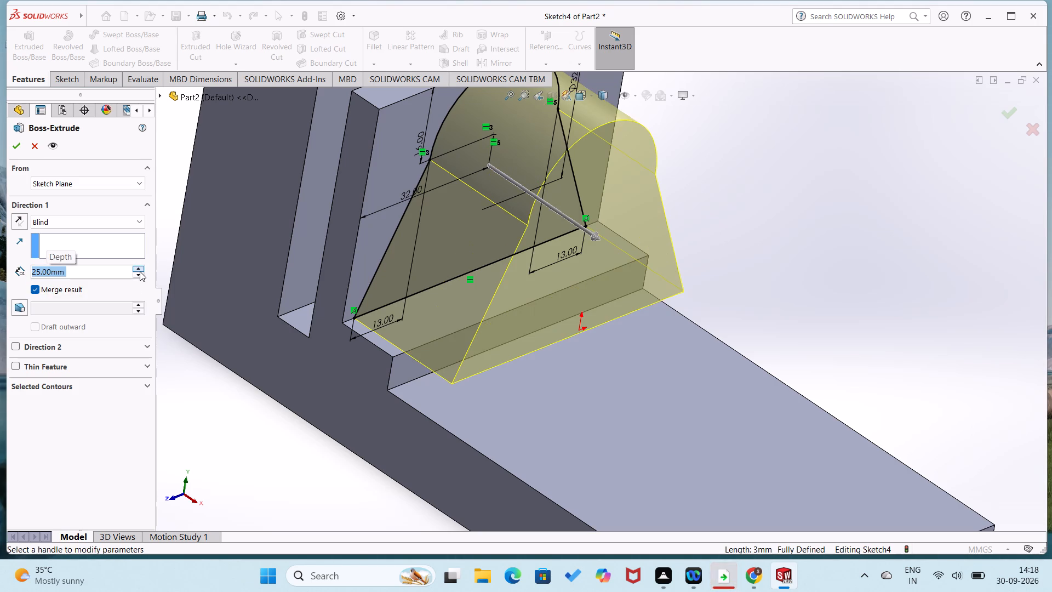
pyautogui.click(14, 146)
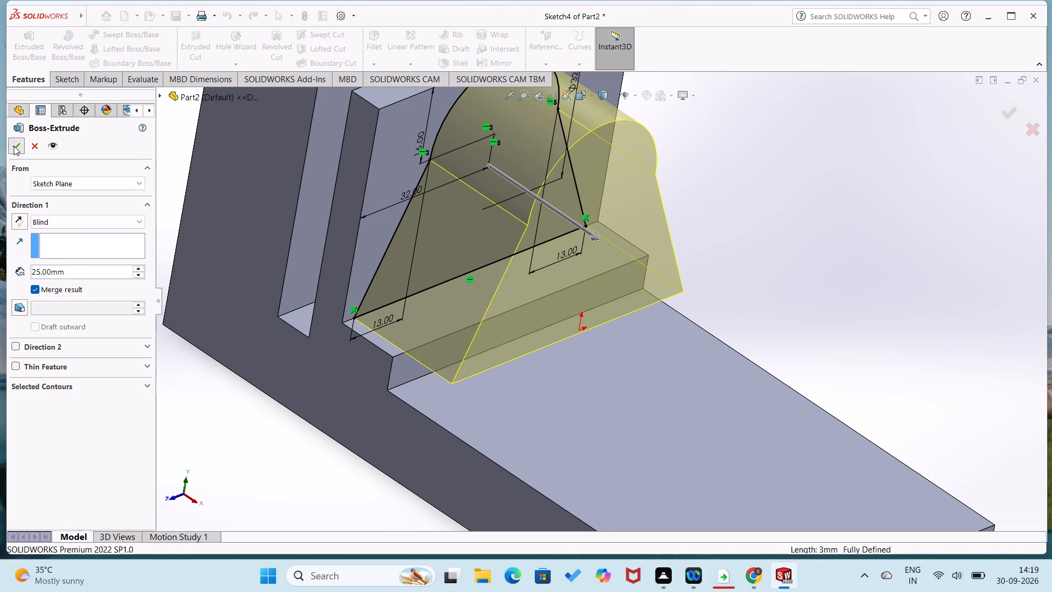
pyautogui.click(221, 375)
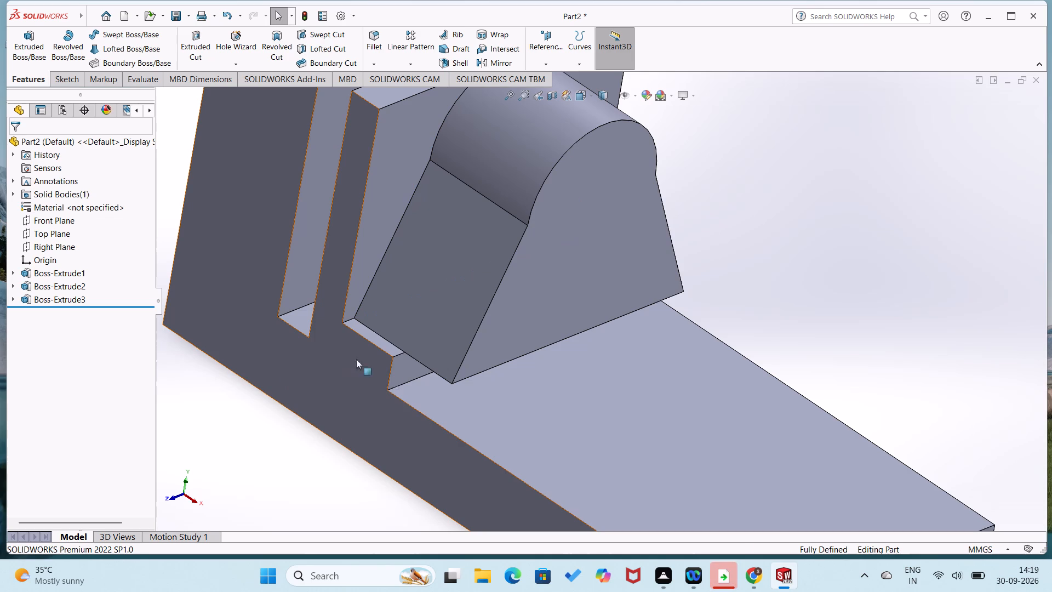
# On the part's long side face, sketch a 12 × 7 mm rectangle filling the gap between the boss overhang and the base.
pyautogui.rightClick(364, 359)
pyautogui.click(390, 323)
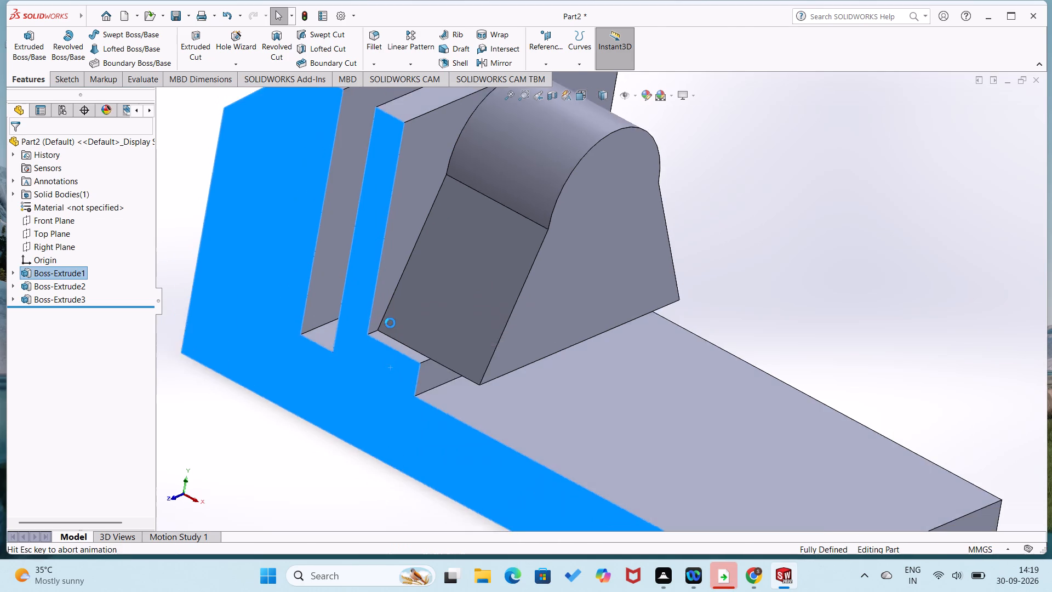
pyautogui.click(298, 363)
pyautogui.scroll(-3, 452, 348)
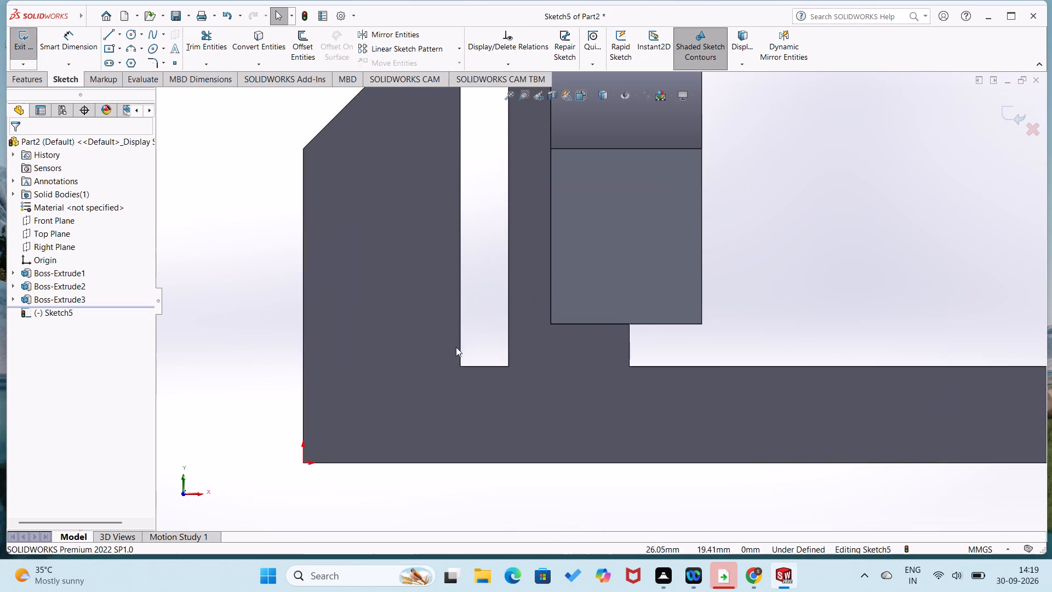
pyautogui.scroll(-2, 710, 354)
pyautogui.moveTo(907, 289); pyautogui.dragTo(804, 354, button='right')
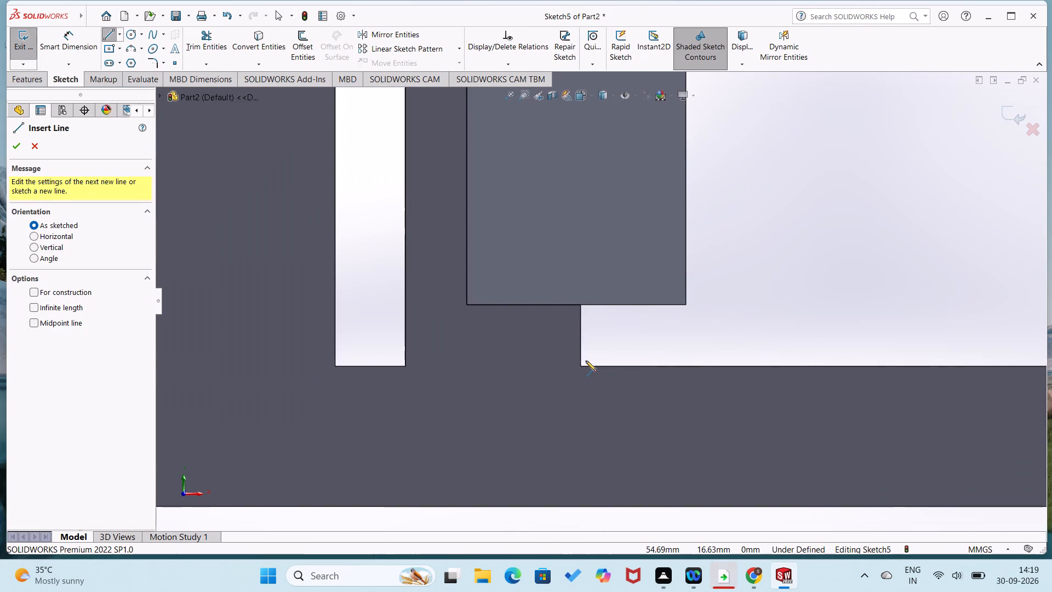
pyautogui.click(579, 366)
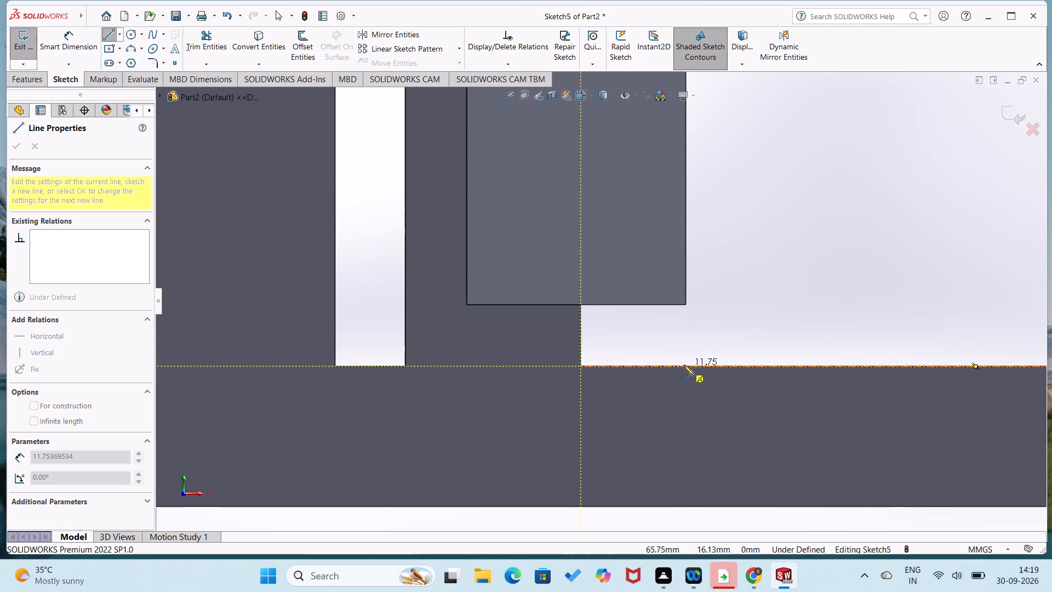
pyautogui.click(580, 303)
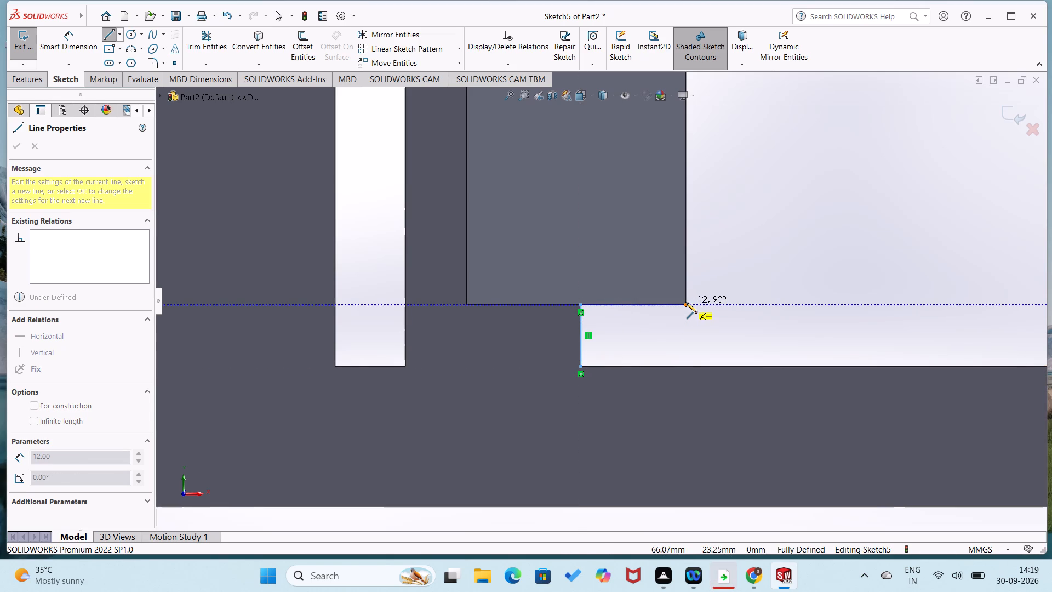
pyautogui.click(687, 303)
pyautogui.click(686, 366)
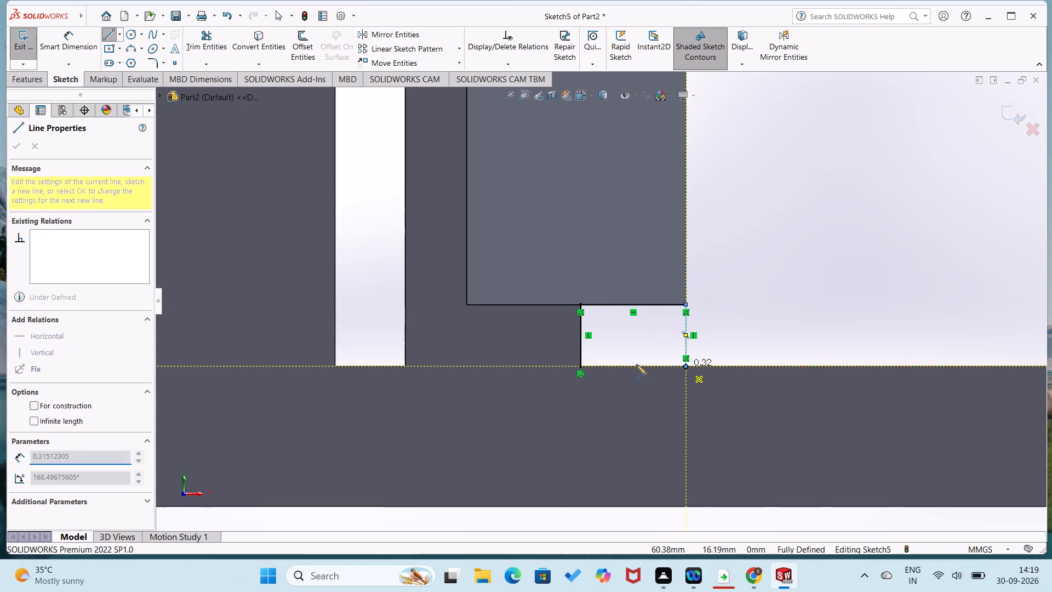
pyautogui.click(580, 366)
pyautogui.moveTo(720, 365); pyautogui.dragTo(764, 217, button='right')
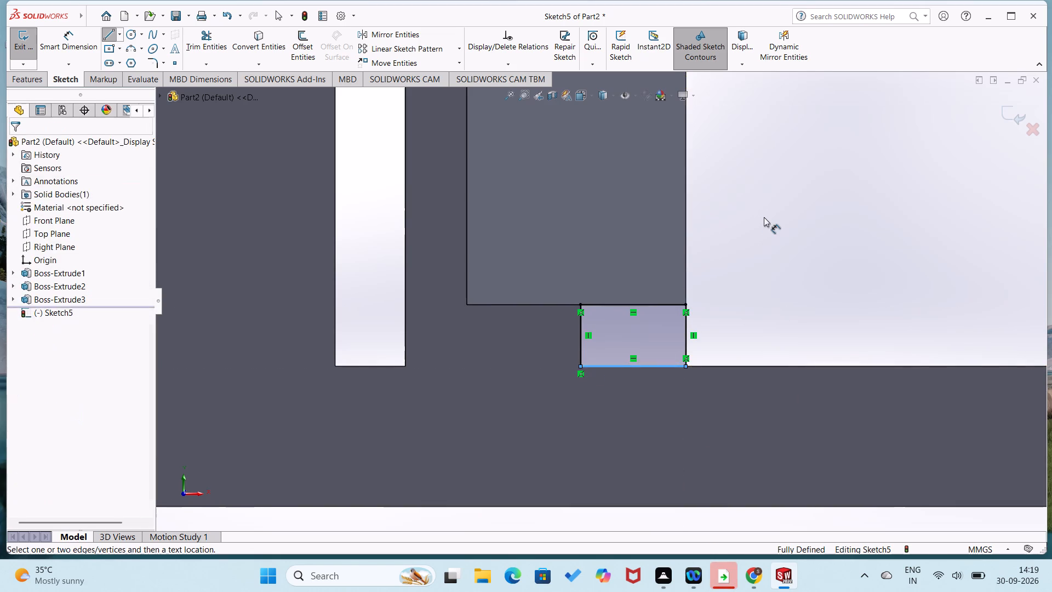
# Extrude the small rectangle 64 mm in the reversed direction, across the base's width beneath the tapered boss.
pyautogui.click(29, 78)
pyautogui.click(31, 57)
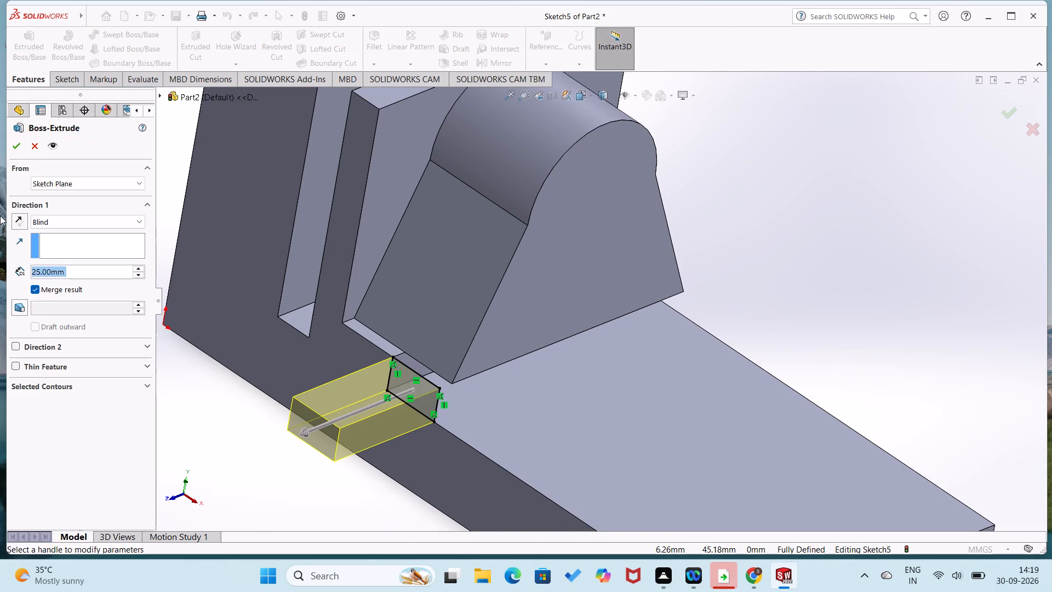
pyautogui.click(18, 223)
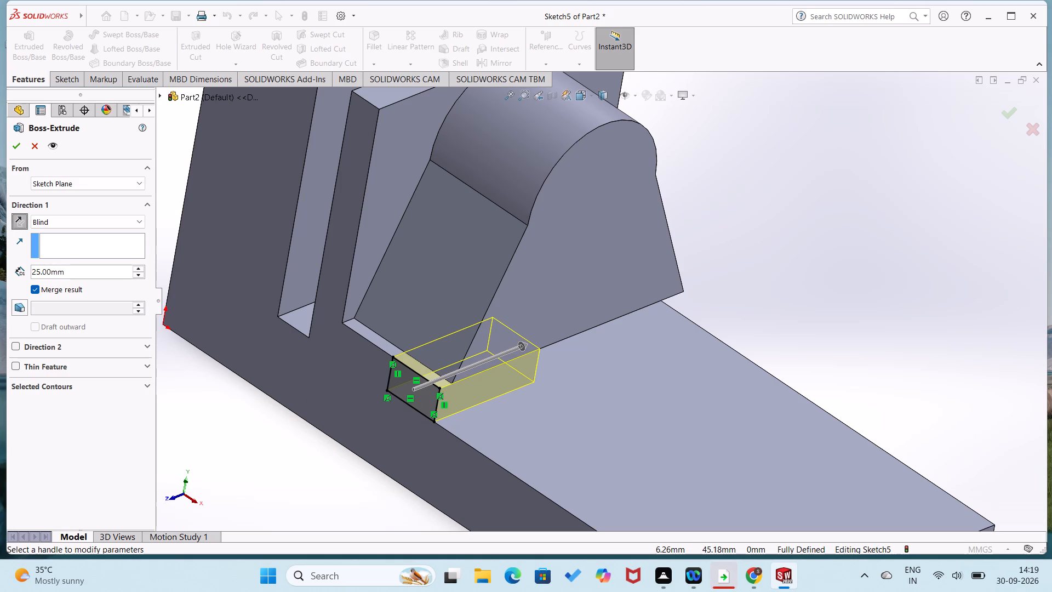
pyautogui.moveTo(120, 276); pyautogui.dragTo(30, 265)
pyautogui.write('64')
pyautogui.press('Return')
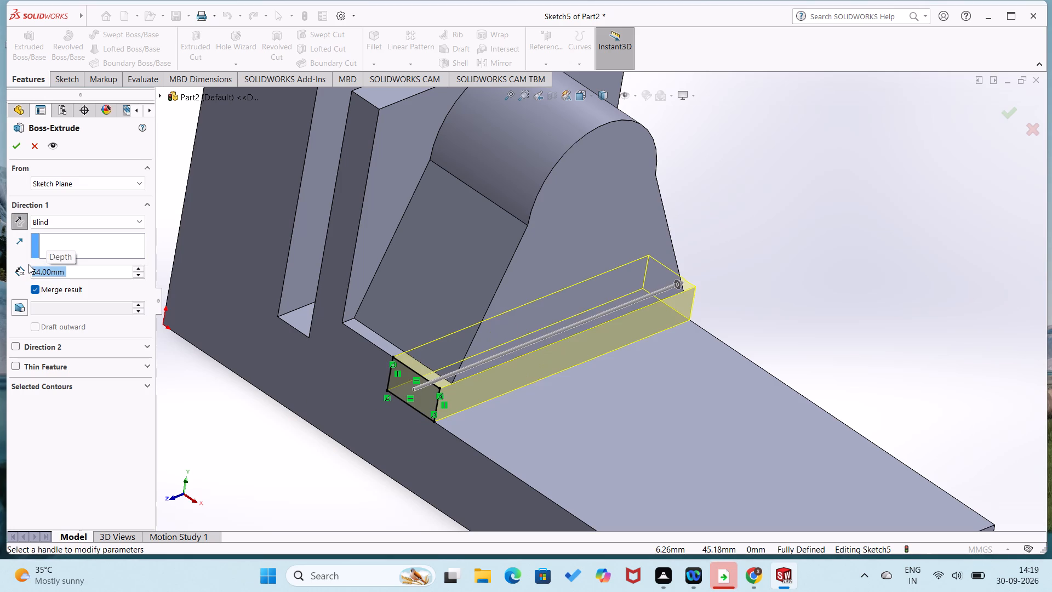
pyautogui.click(15, 148)
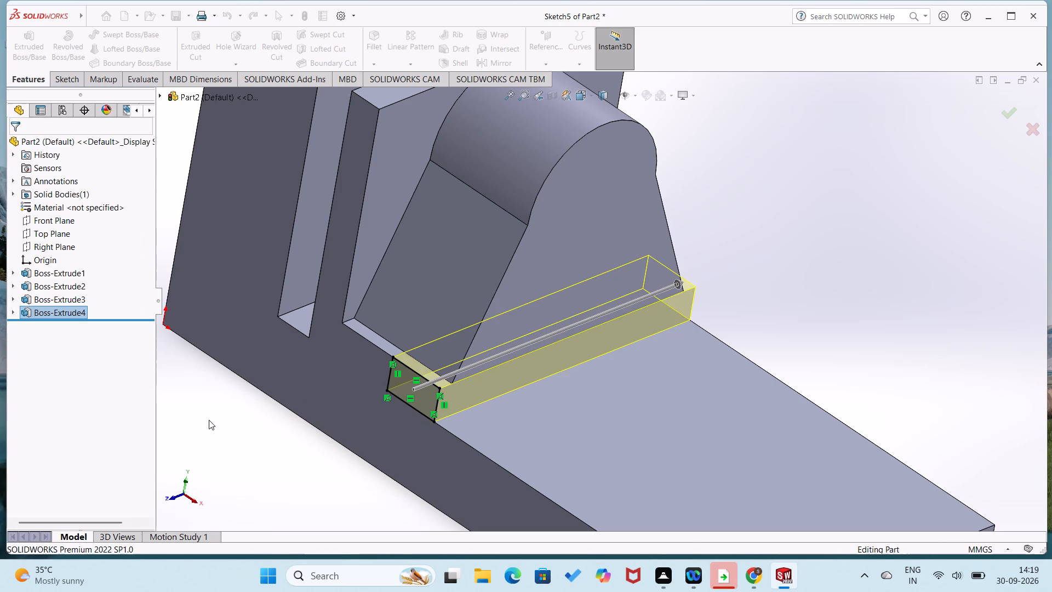
pyautogui.click(224, 425)
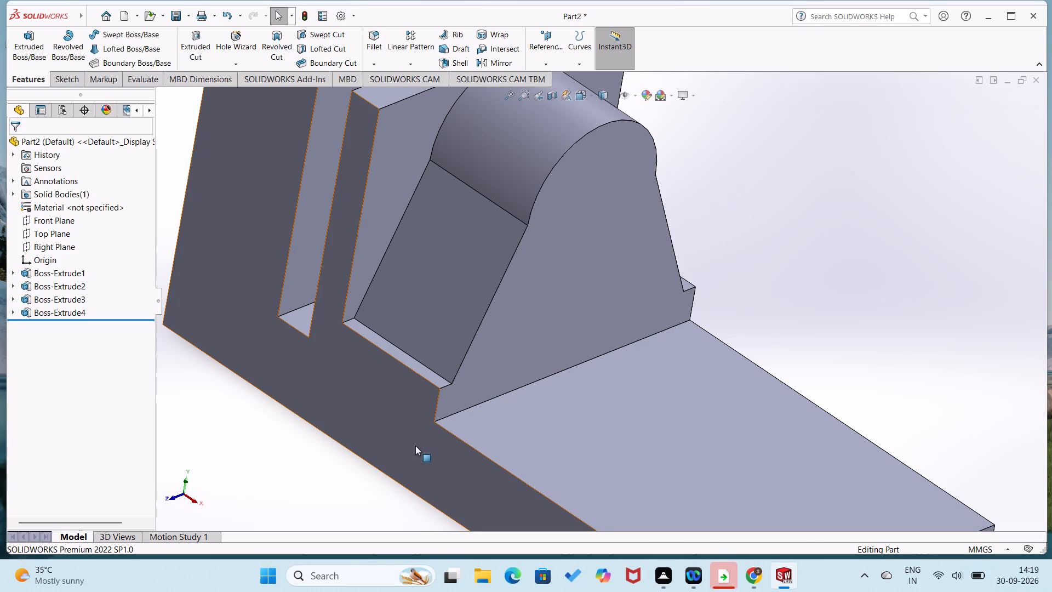
# On the tapered boss's front face, sketch a circle concentric with the rounded top and set its diameter to 16 mm.
pyautogui.rightClick(592, 182)
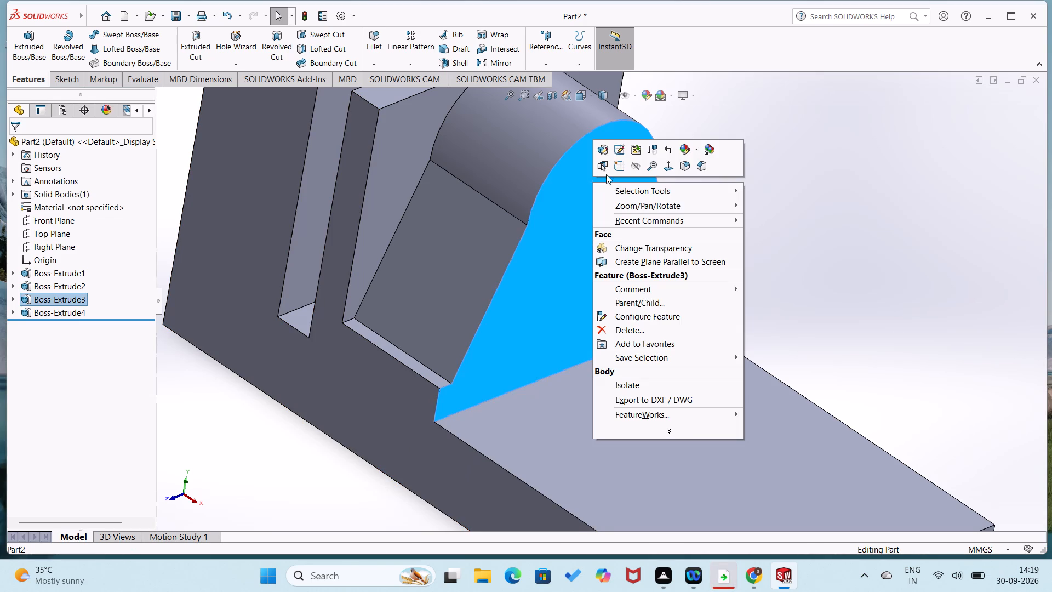
pyautogui.click(619, 166)
pyautogui.moveTo(817, 279); pyautogui.dragTo(919, 257, button='right')
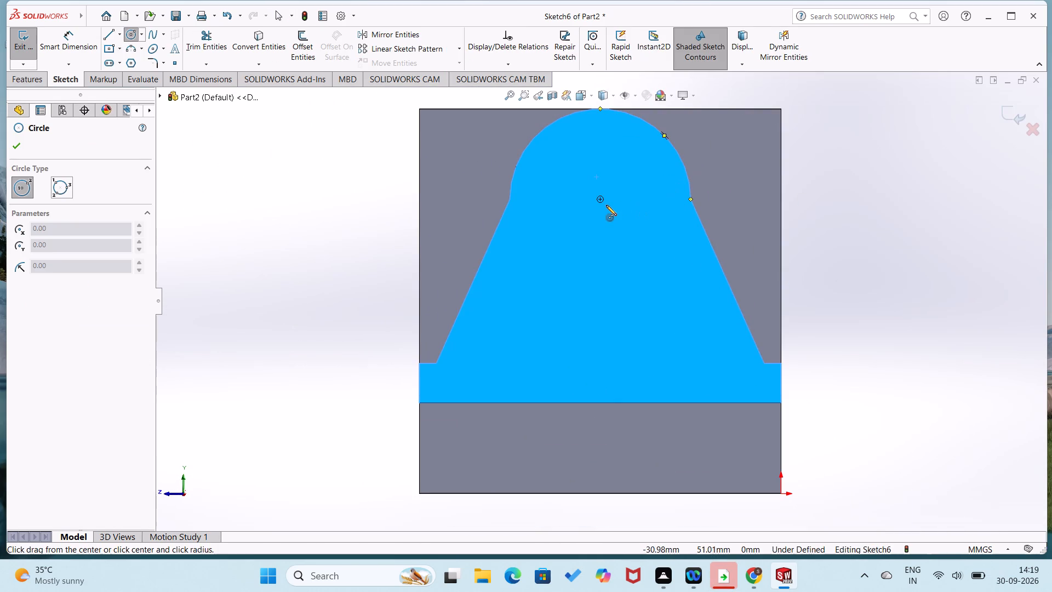
pyautogui.click(601, 198)
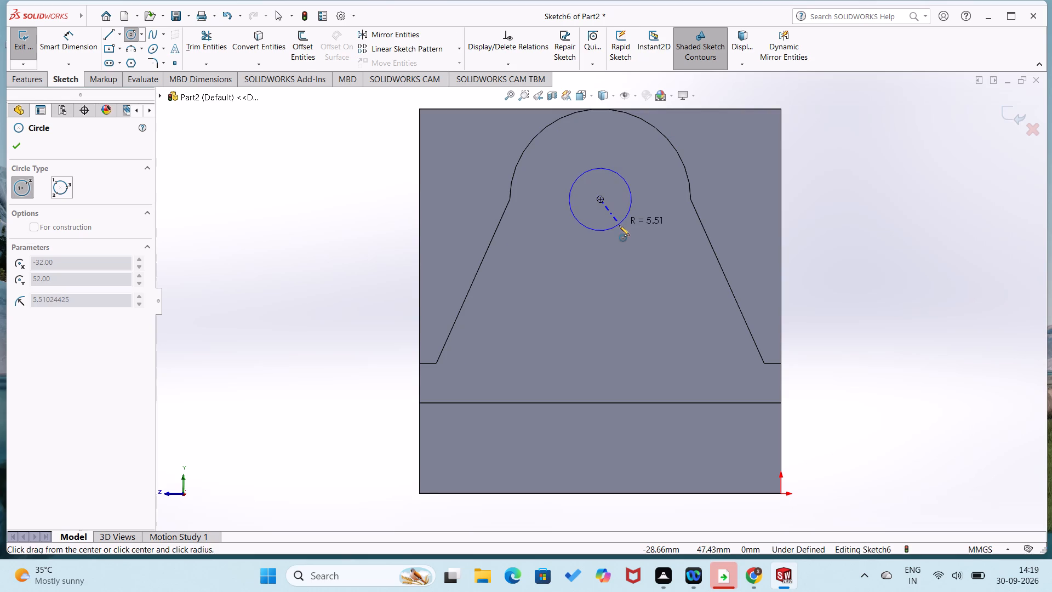
pyautogui.click(619, 226)
pyautogui.moveTo(654, 246); pyautogui.dragTo(677, 135, button='right')
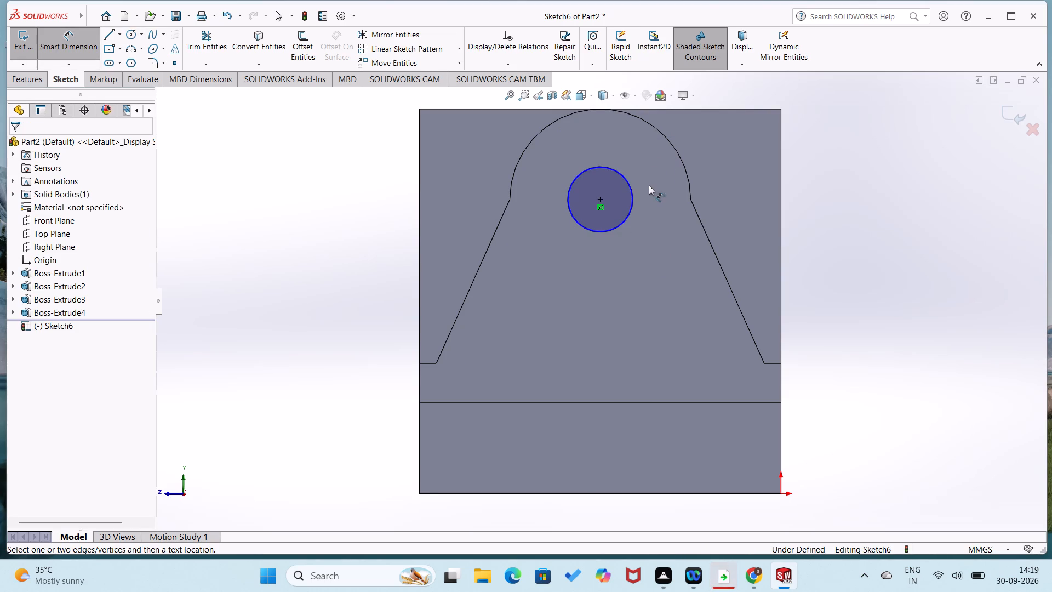
pyautogui.click(632, 193)
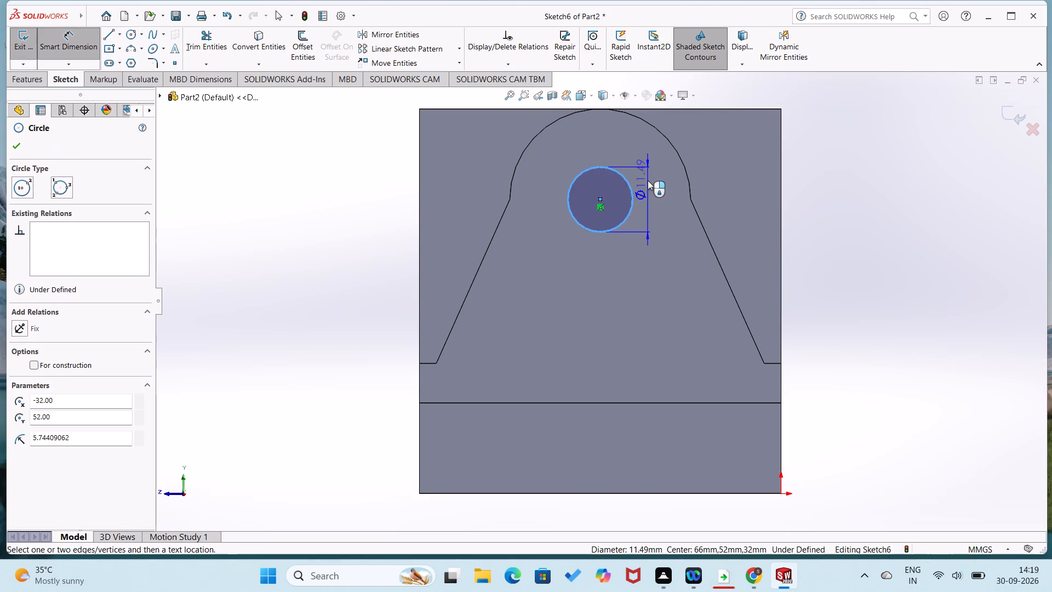
pyautogui.click(648, 180)
pyautogui.write('16')
pyautogui.press('Return')
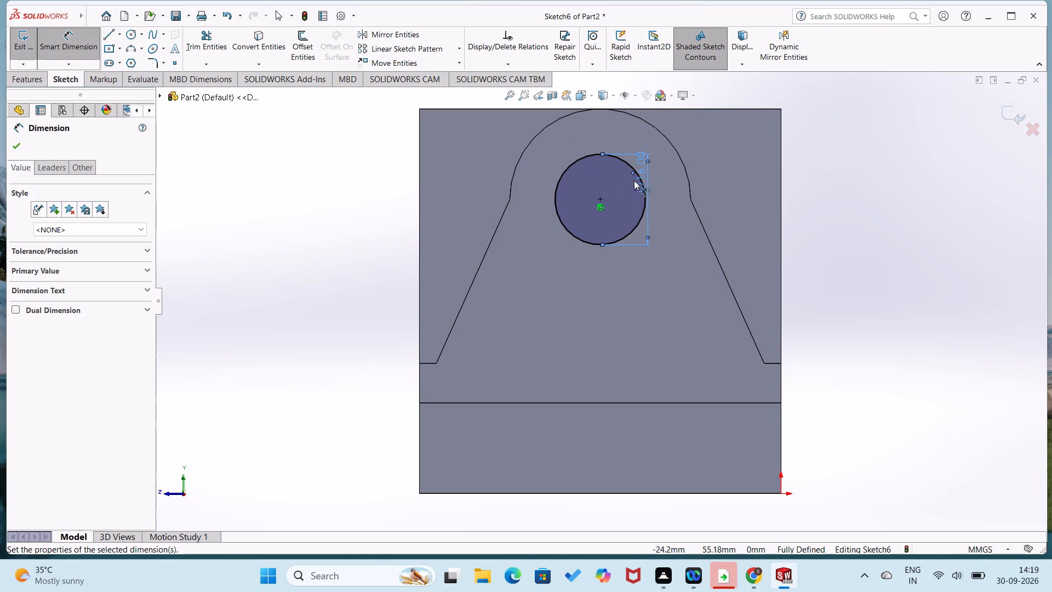
pyautogui.click(346, 236)
# Extrude the 16 mm circle outward over the base as a long rod, more than 94 mm deep.
pyautogui.click(41, 81)
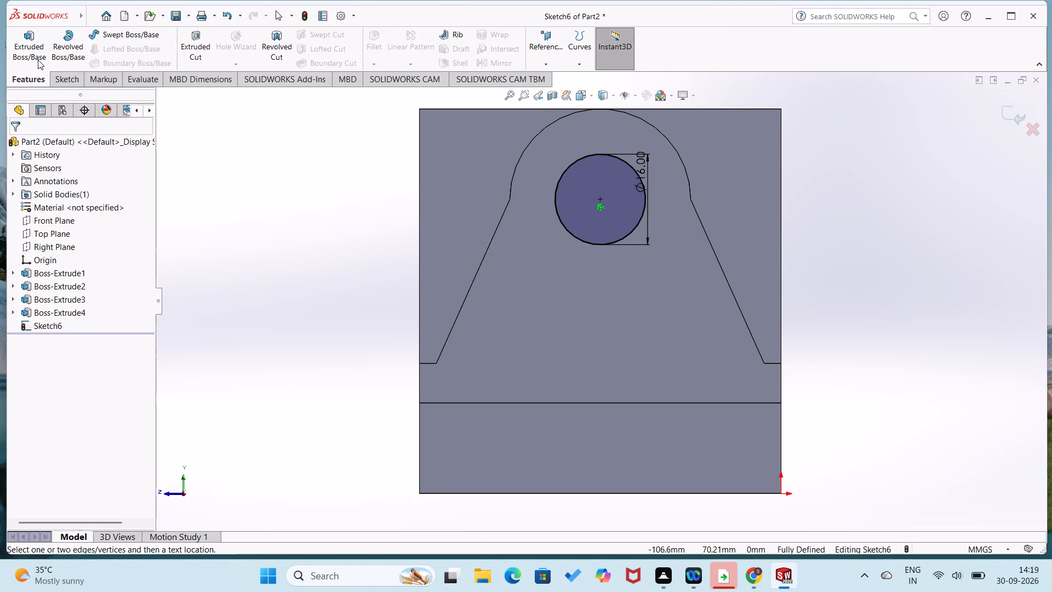
pyautogui.click(38, 60)
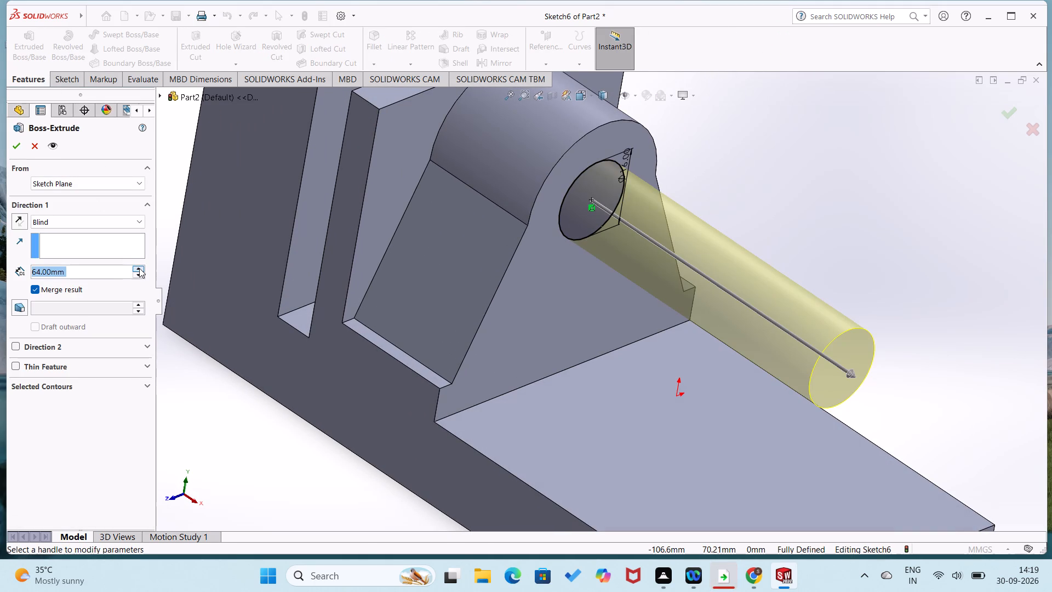
pyautogui.scroll(2, 213, 306)
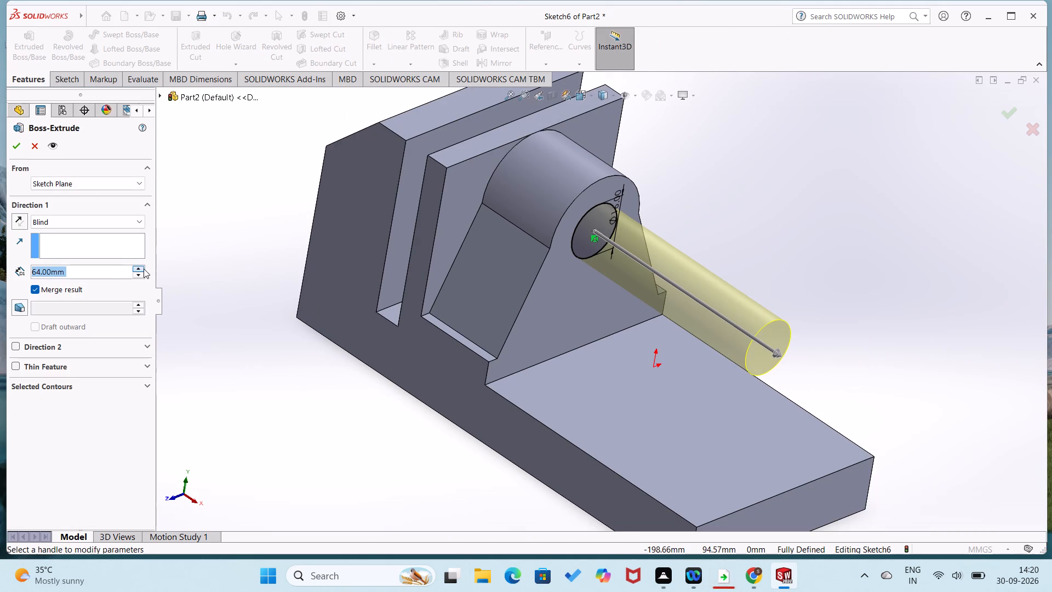
pyautogui.doubleClick(142, 269)
pyautogui.click(142, 269)
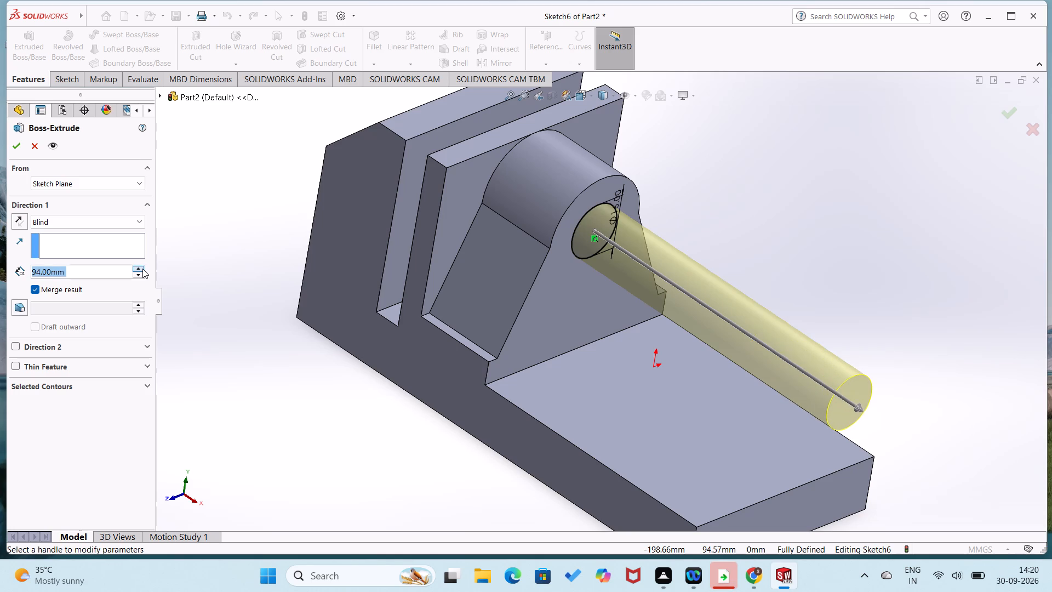
pyautogui.click(142, 269)
pyautogui.click(14, 141)
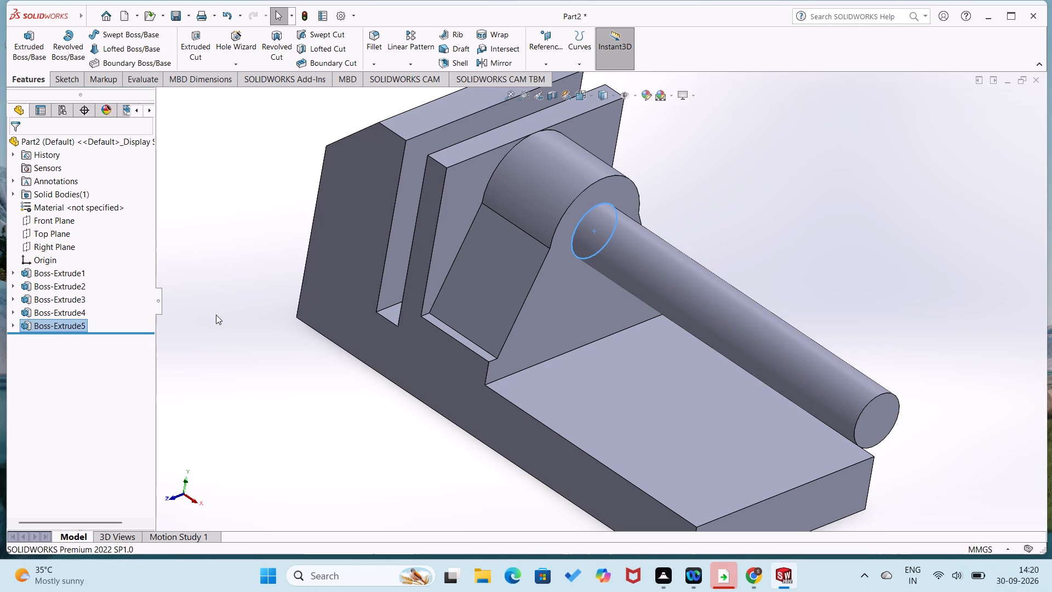
# On the rod's free end face, sketch a circle concentric with the rod and set its diameter to 21 mm.
pyautogui.rightClick(870, 422)
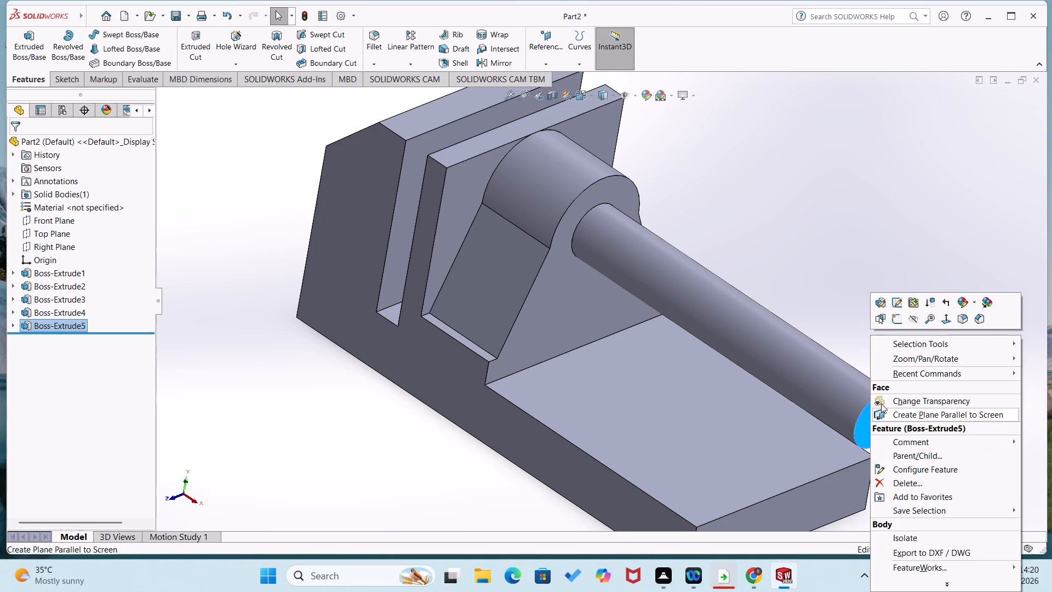
pyautogui.click(899, 318)
pyautogui.moveTo(872, 359); pyautogui.dragTo(951, 357, button='right')
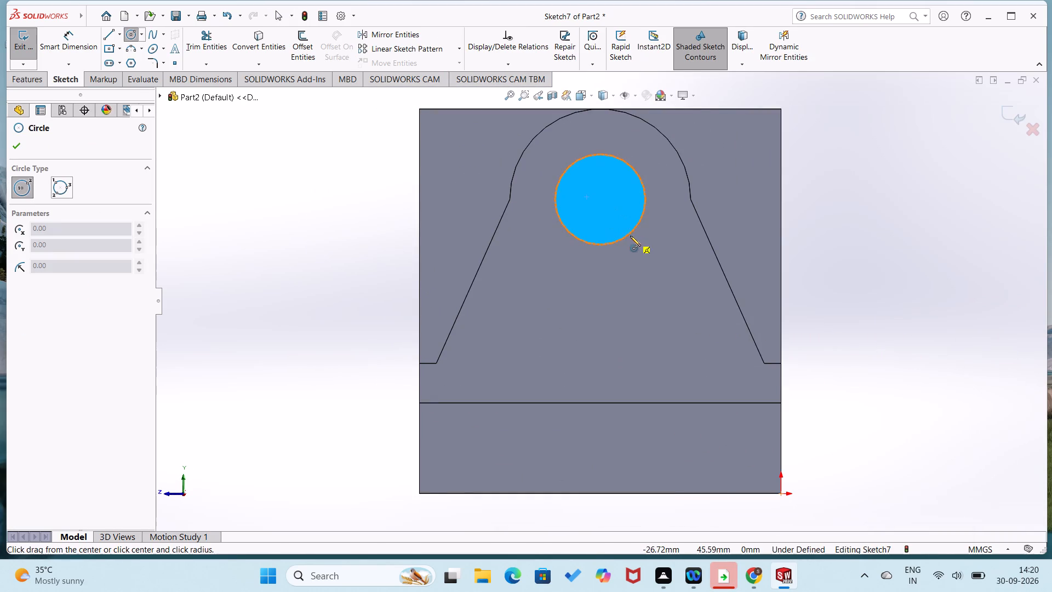
pyautogui.click(601, 200)
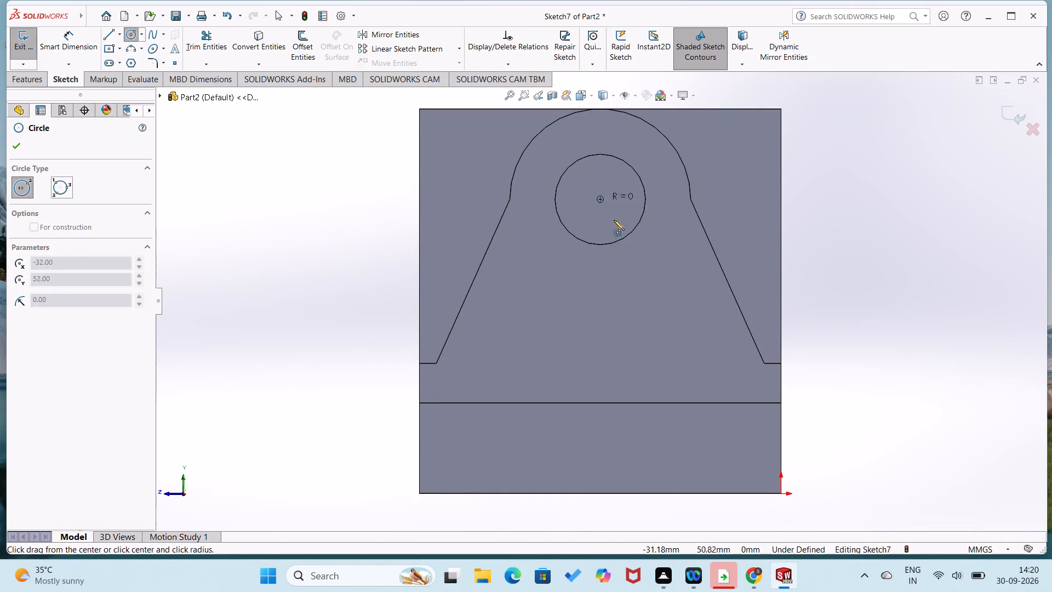
pyautogui.click(627, 257)
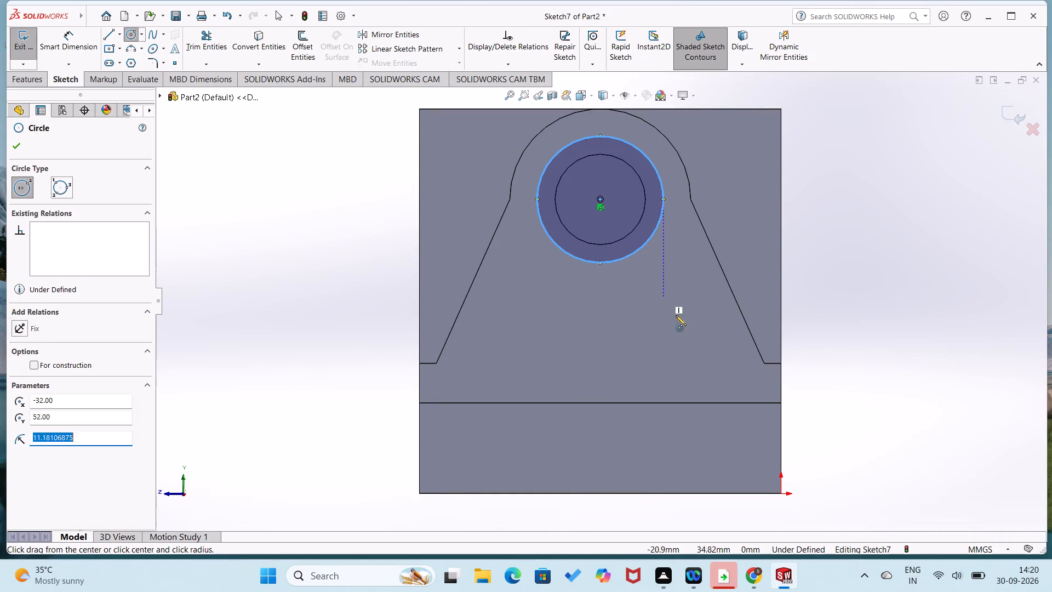
pyautogui.moveTo(682, 292); pyautogui.dragTo(706, 207, button='right')
pyautogui.click(656, 233)
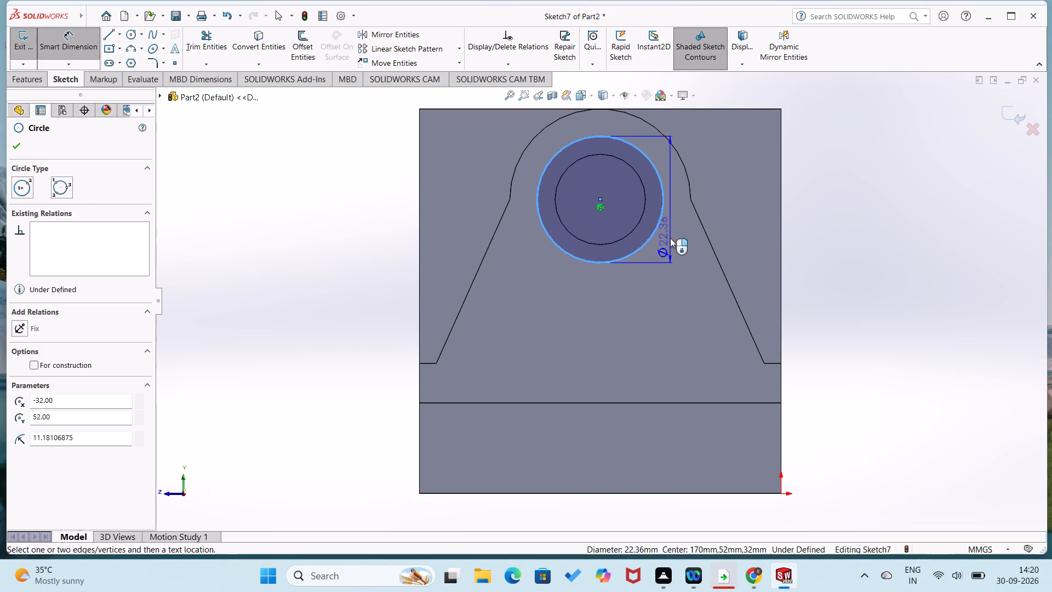
pyautogui.click(676, 238)
pyautogui.write('21')
pyautogui.press('Return')
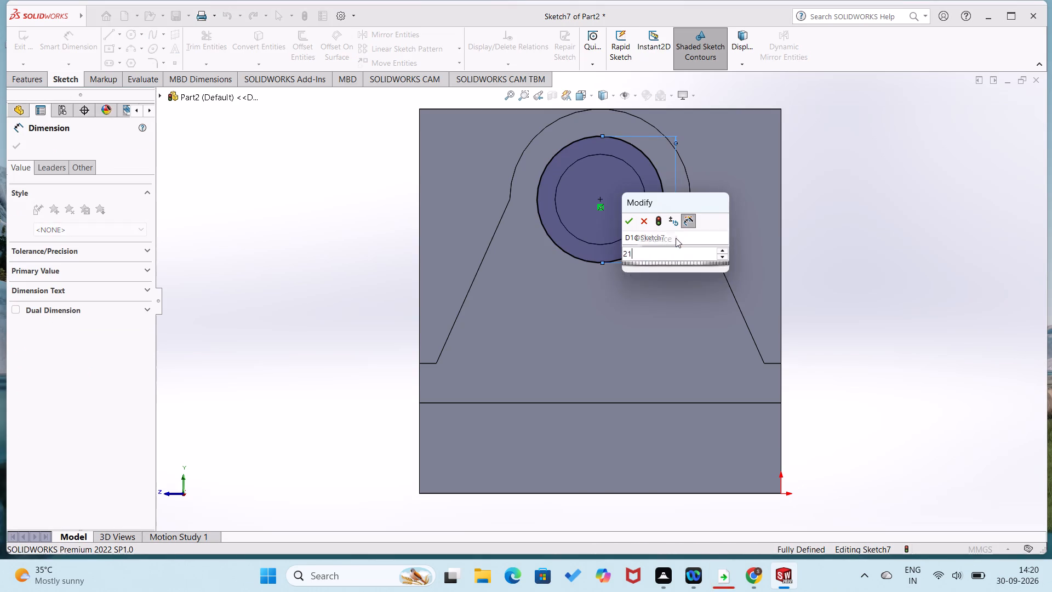
# Extrude the 21 mm circle 15 mm outward as a cylindrical head on the end of the rod.
pyautogui.click(32, 87)
pyautogui.click(29, 82)
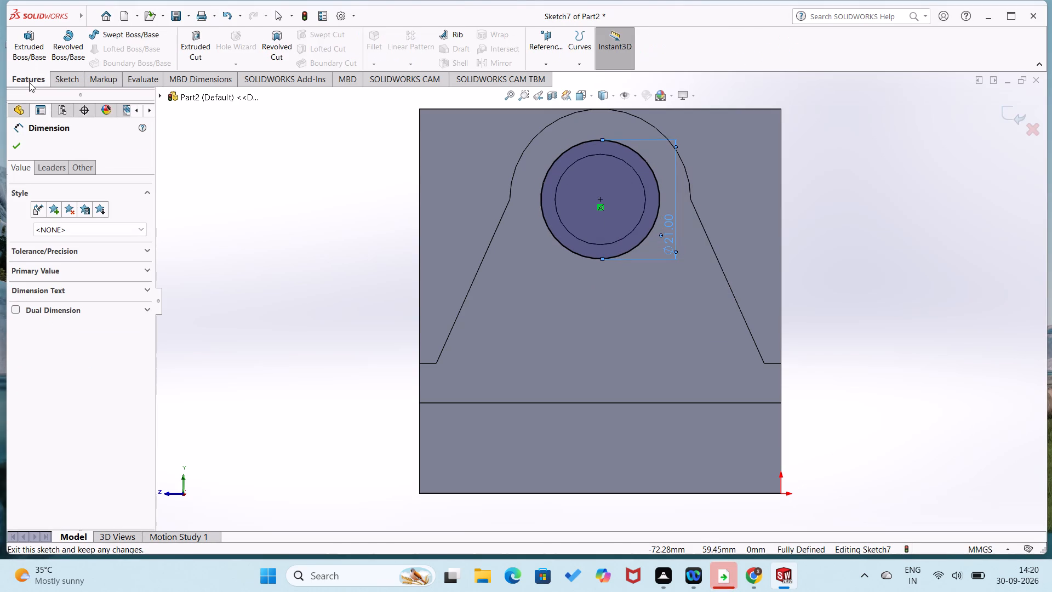
pyautogui.click(29, 62)
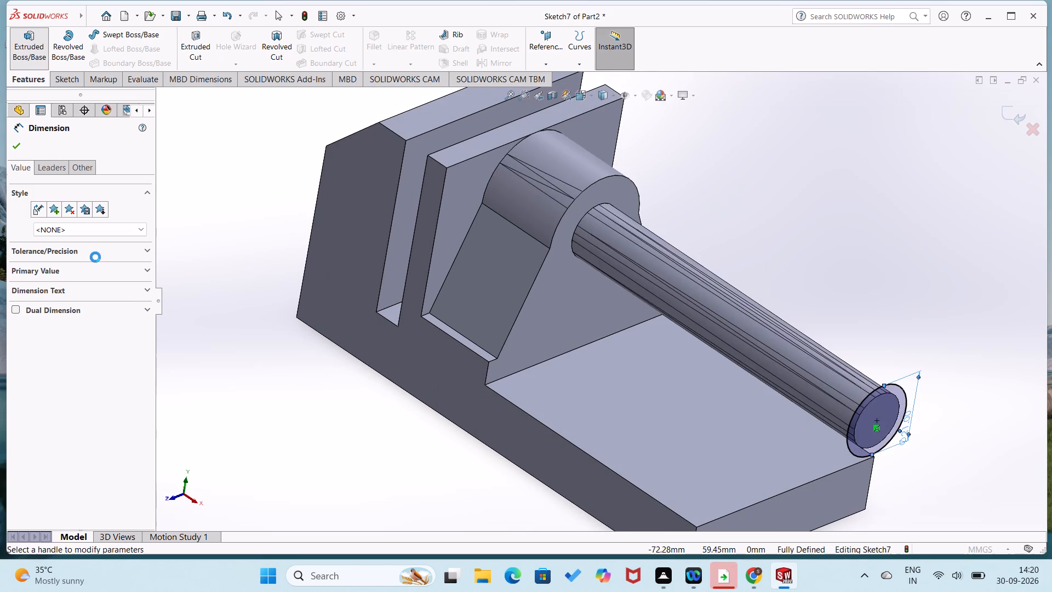
pyautogui.write('10')
pyautogui.press('Return')
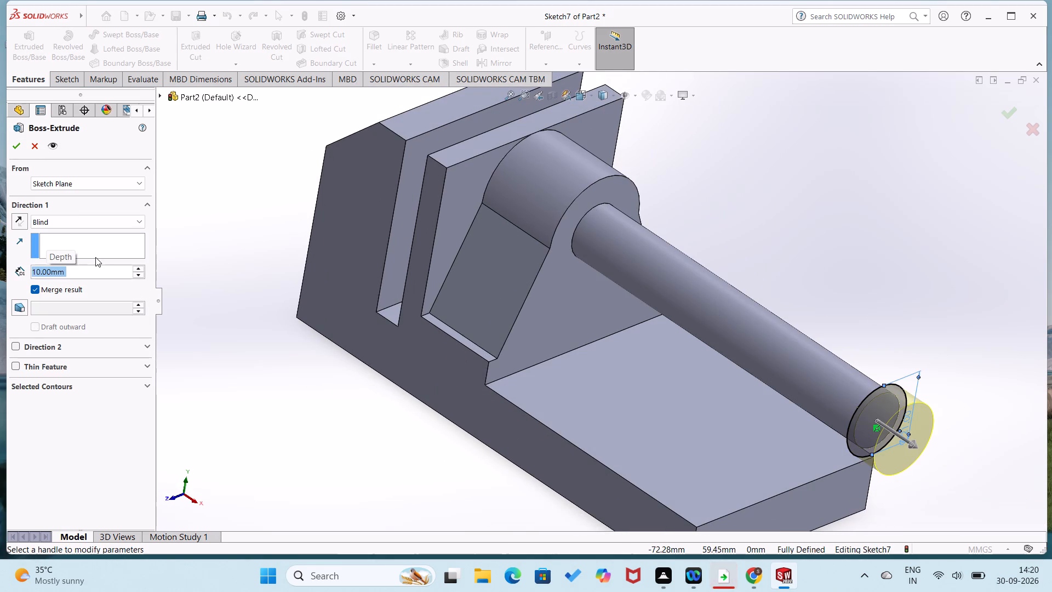
pyautogui.write('15')
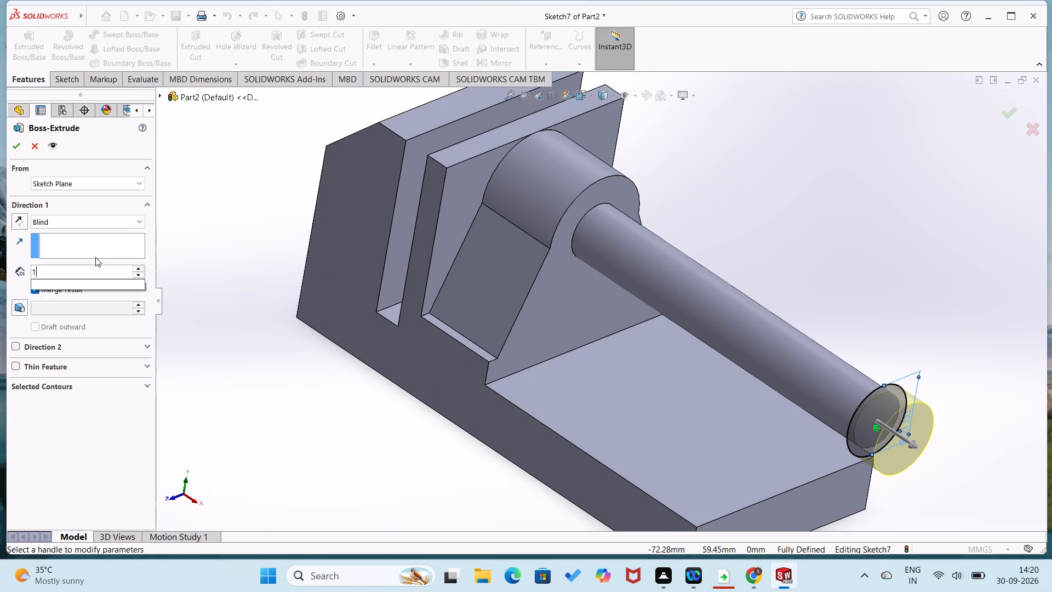
pyautogui.press('Return')
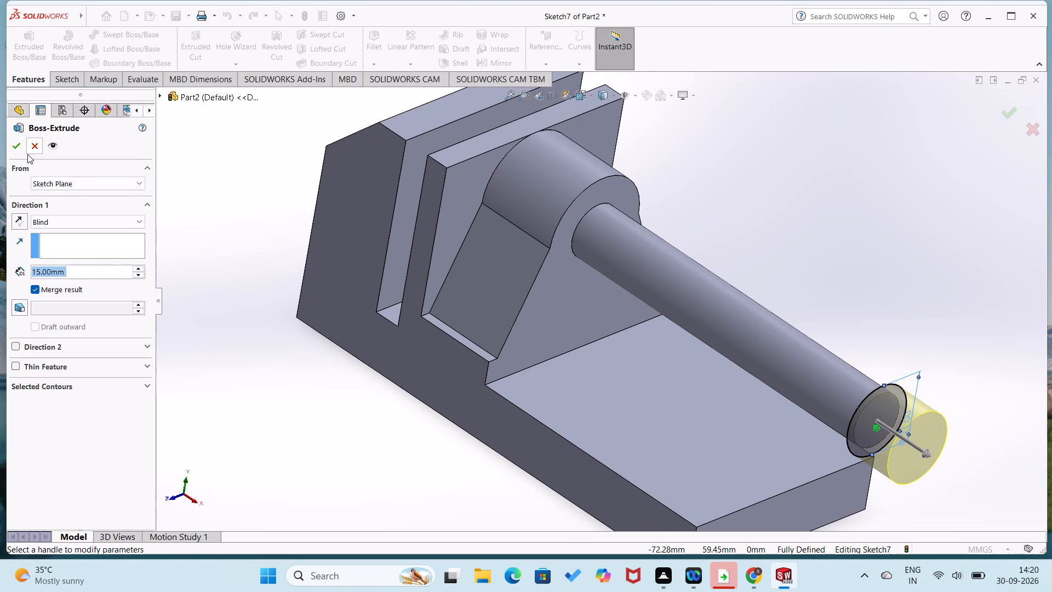
pyautogui.click(15, 144)
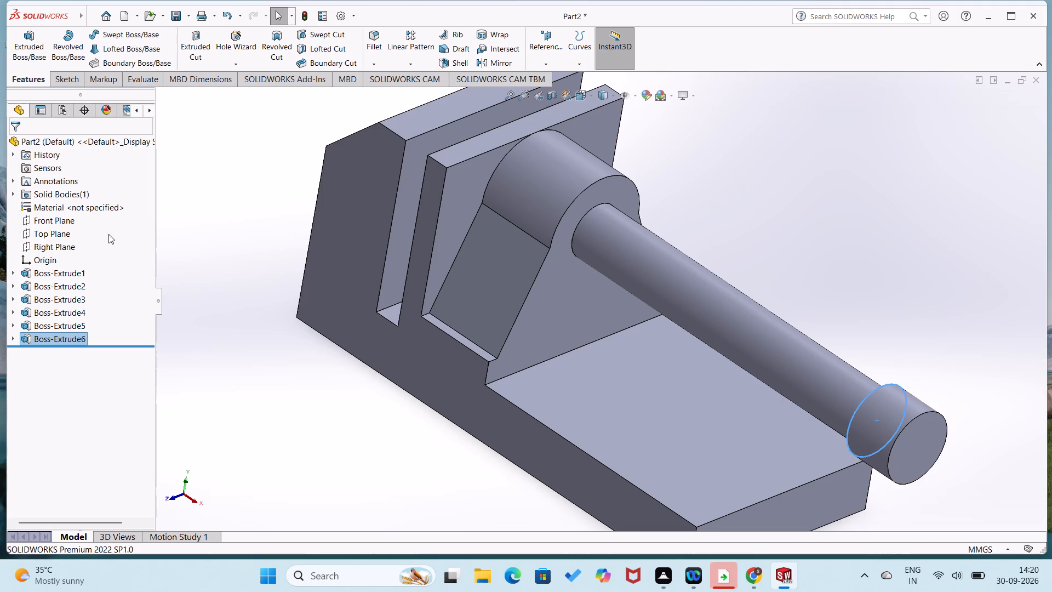
pyautogui.click(283, 383)
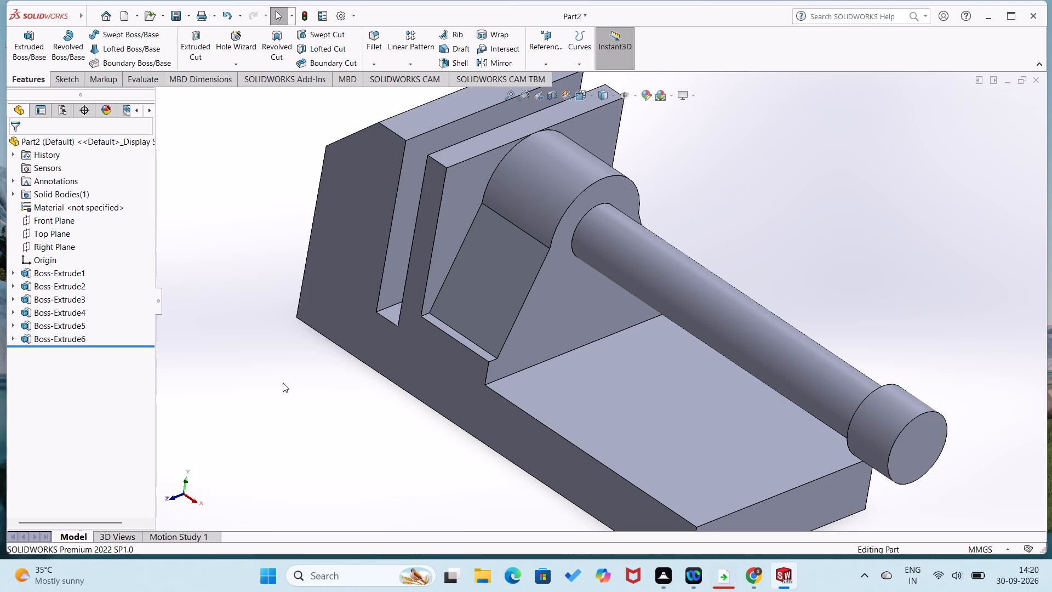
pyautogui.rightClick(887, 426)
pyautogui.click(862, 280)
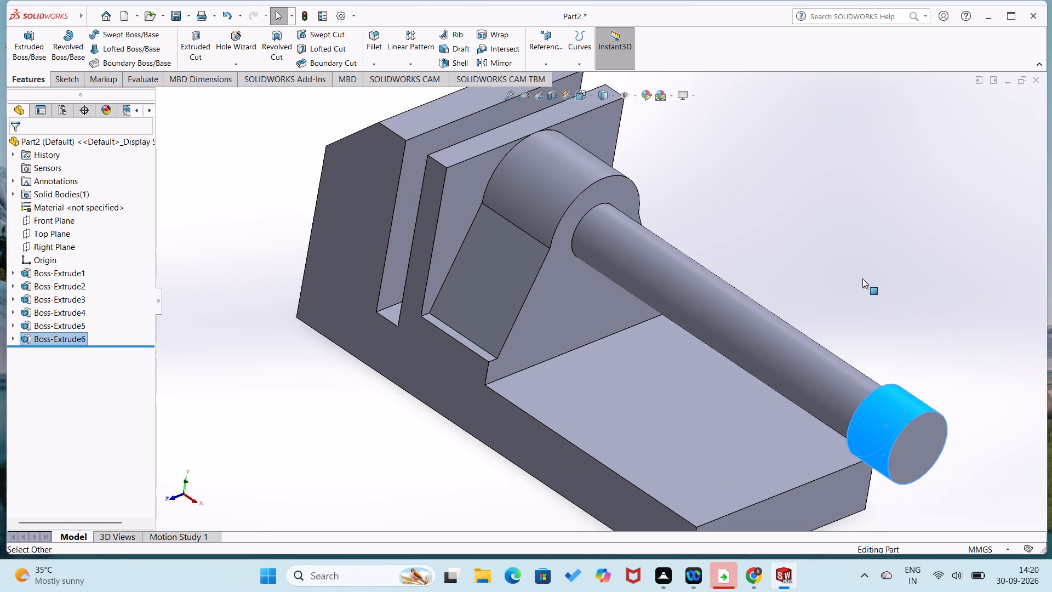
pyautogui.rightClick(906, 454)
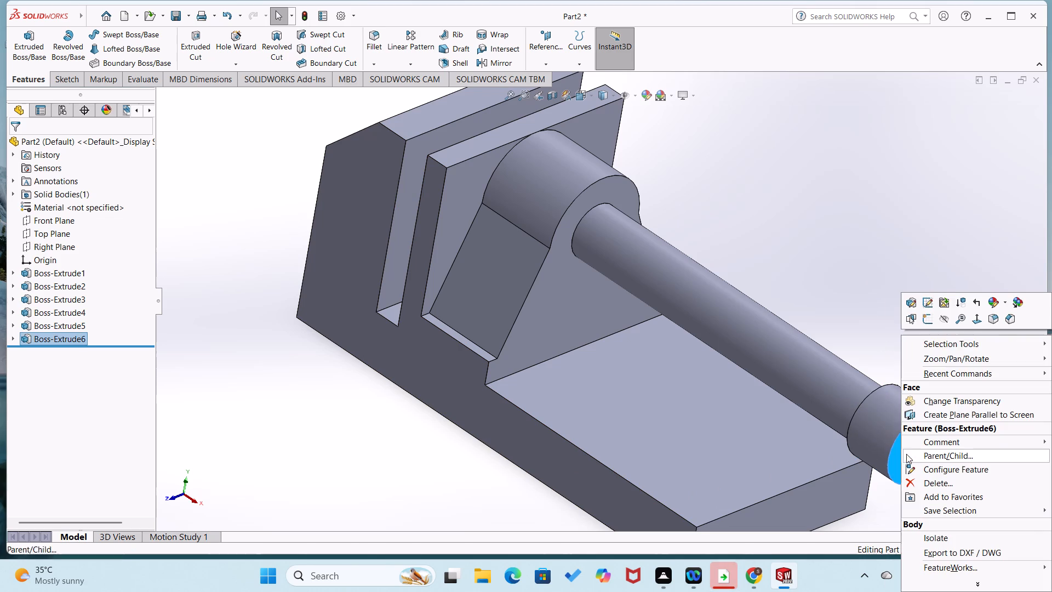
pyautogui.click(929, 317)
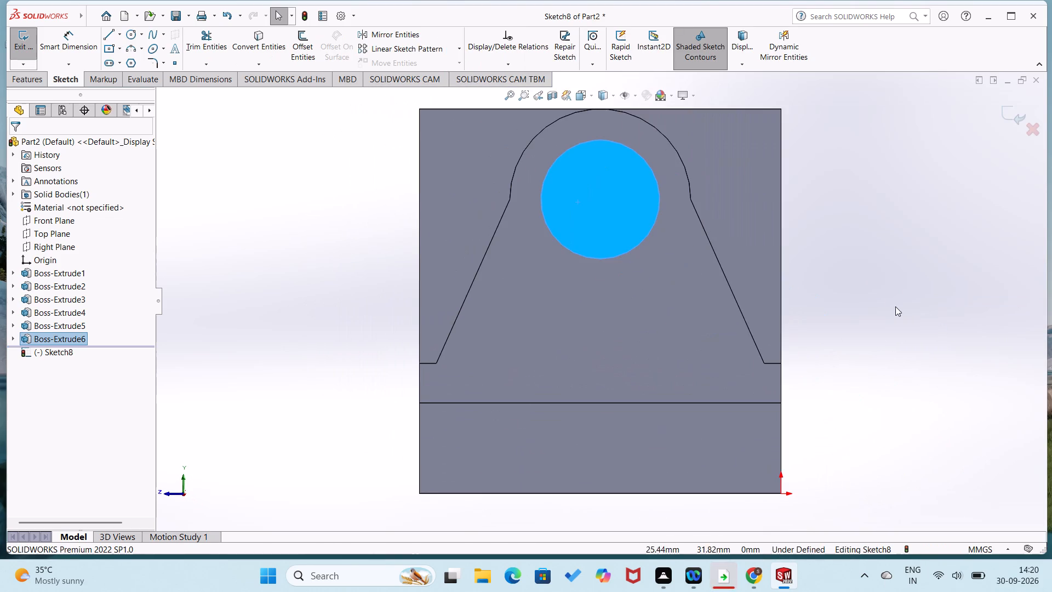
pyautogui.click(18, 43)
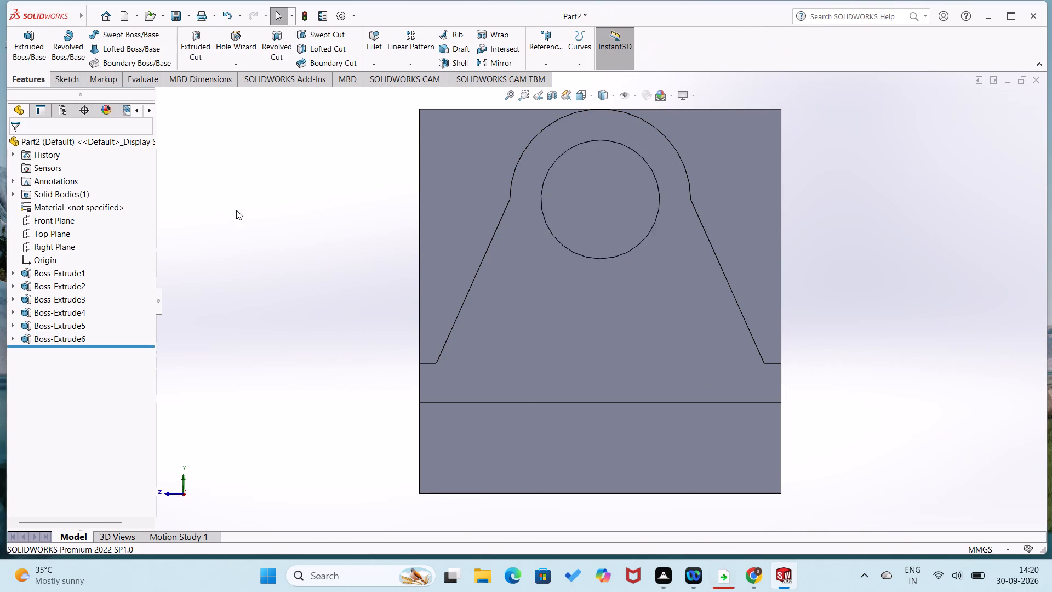
# Create a reference plane offset 7.5 mm from the head's end face, flipped inward to pass through the head.
pyautogui.moveTo(236, 211); pyautogui.dragTo(249, 284, button='middle')
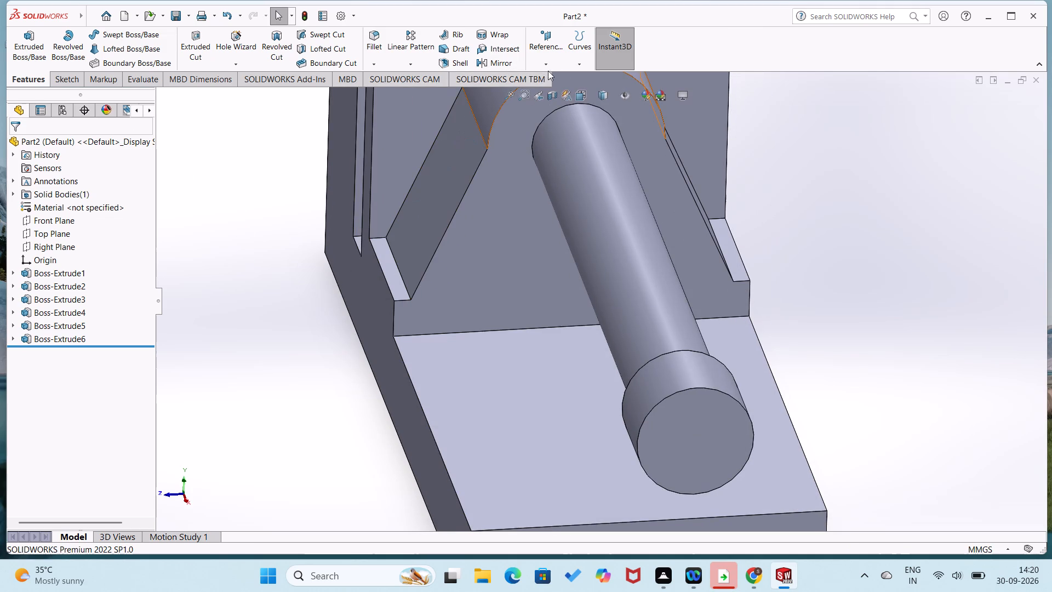
pyautogui.click(552, 65)
pyautogui.click(552, 75)
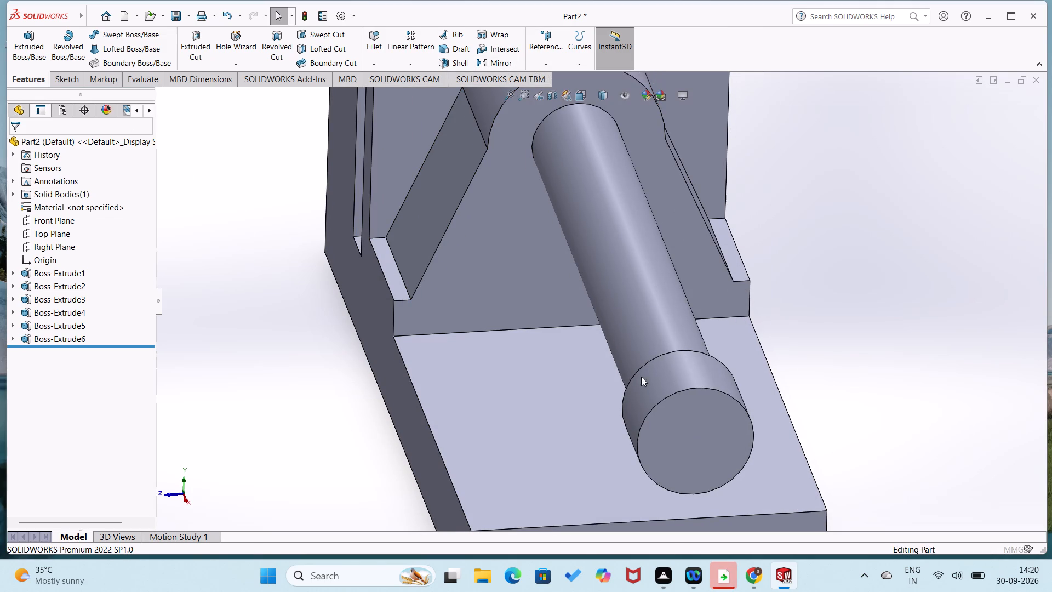
pyautogui.click(662, 419)
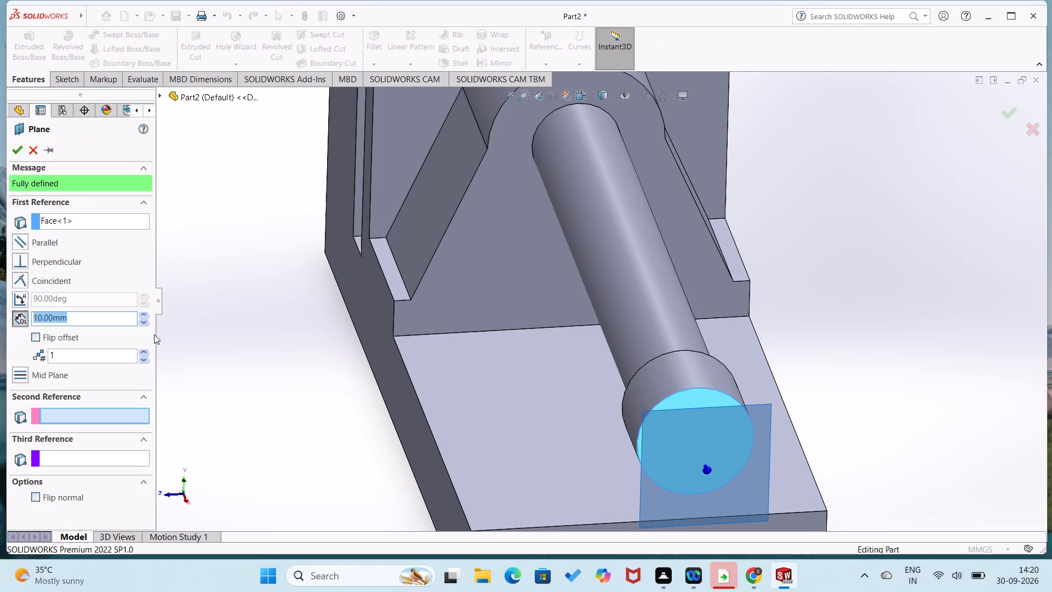
pyautogui.write('7.')
pyautogui.press('5')
pyautogui.press('Return')
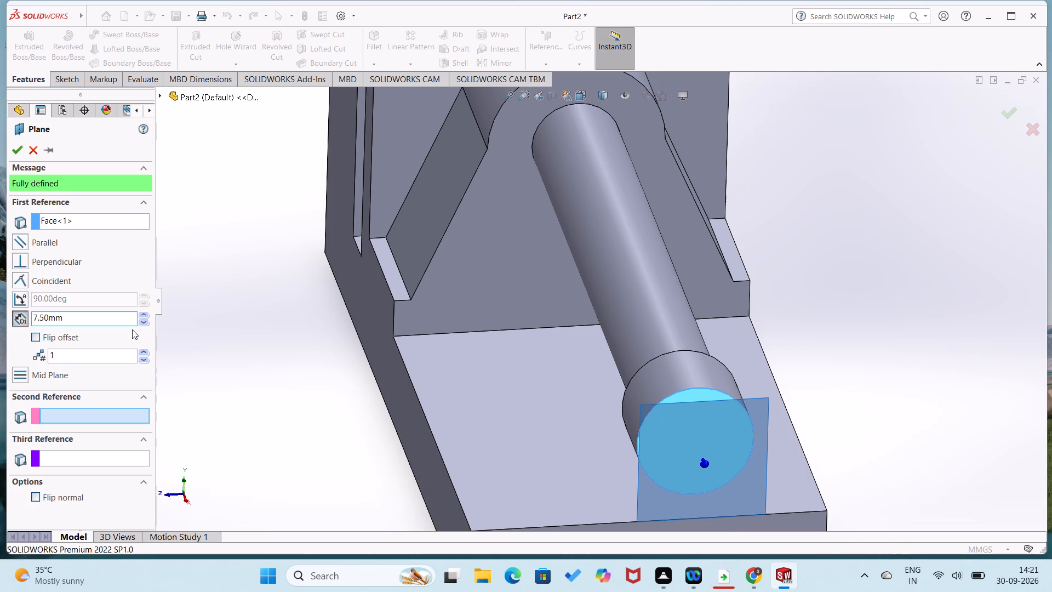
pyautogui.click(34, 339)
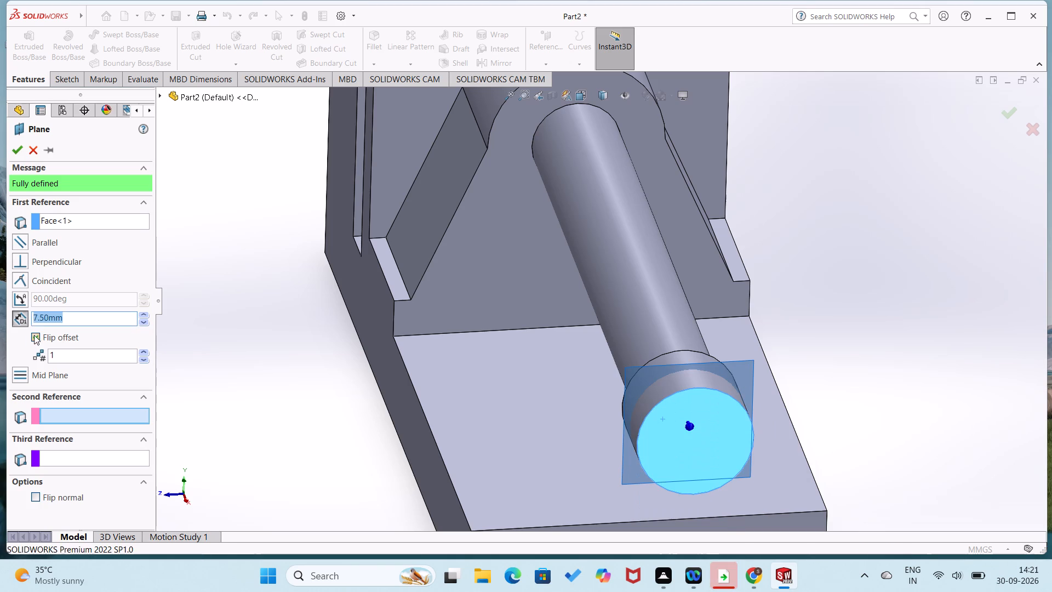
pyautogui.click(21, 146)
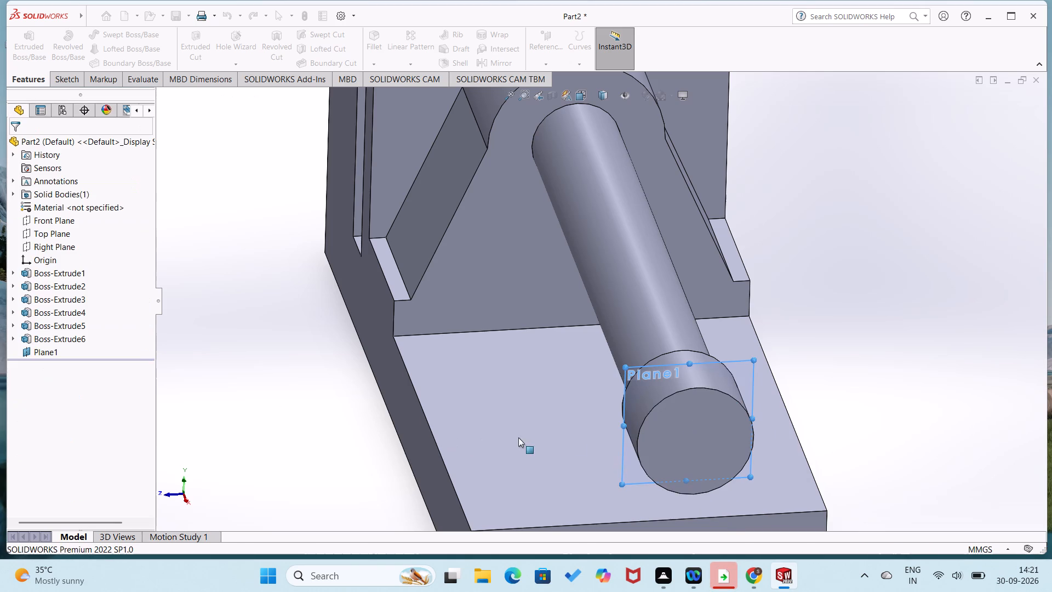
# On the reference plane through the head, sketch a diagonal line about 46.6 mm long that crosses the head and extends past its upper side.
pyautogui.rightClick(740, 360)
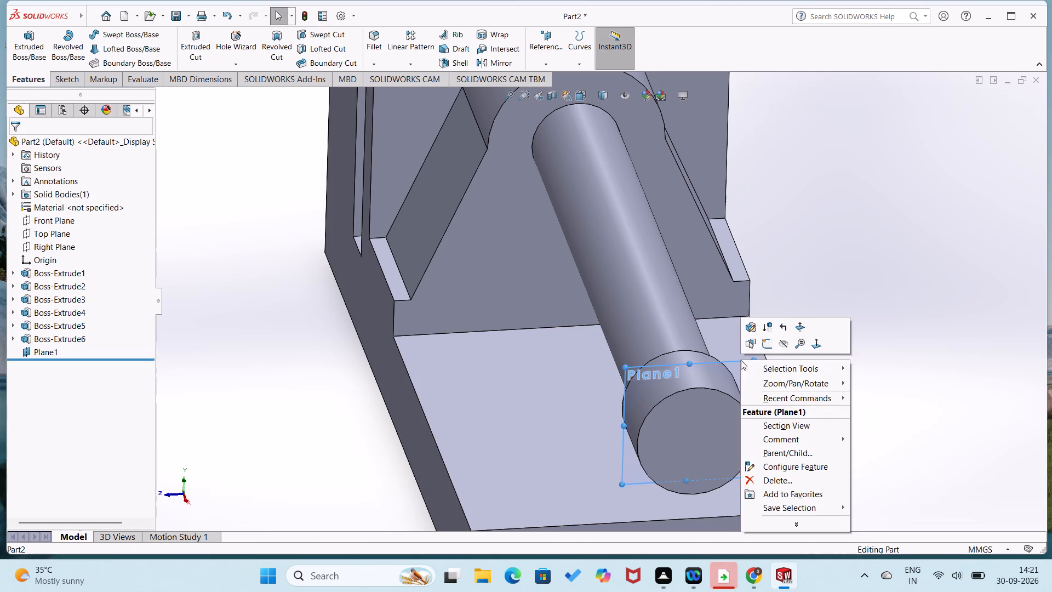
pyautogui.click(765, 349)
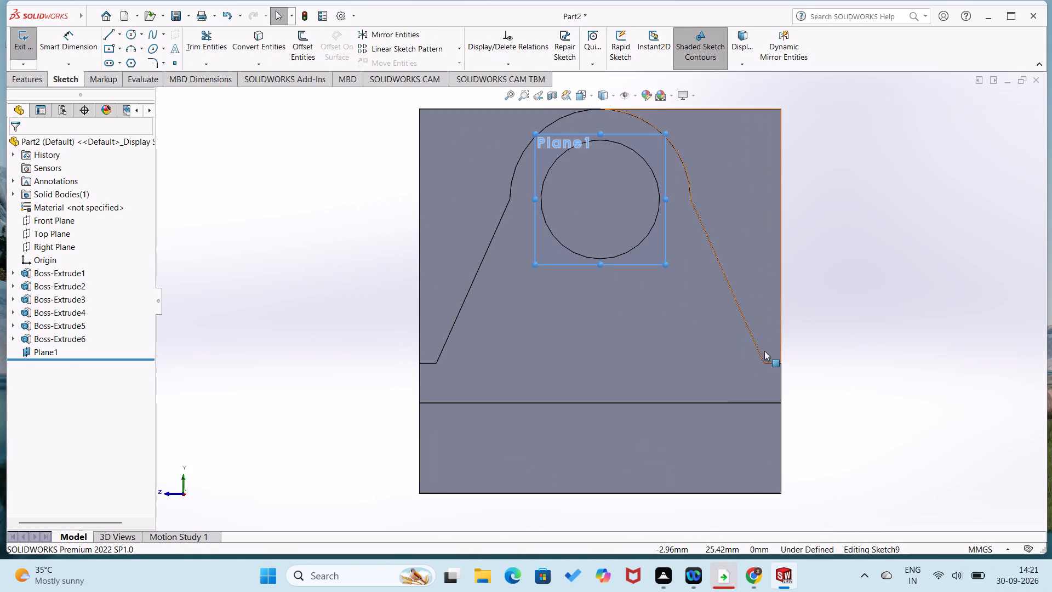
pyautogui.scroll(1, 408, 280)
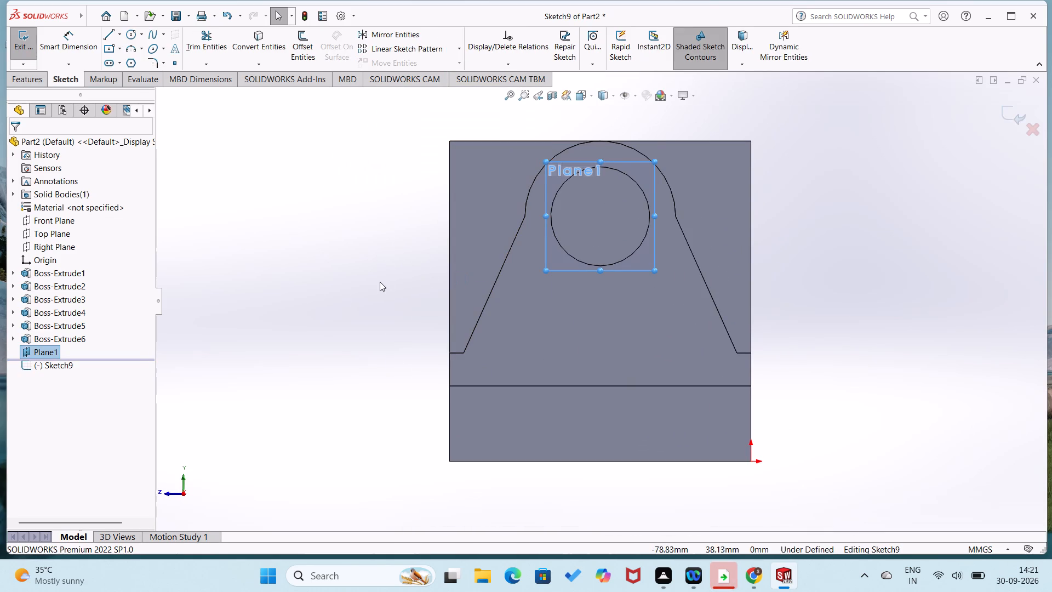
pyautogui.moveTo(384, 277); pyautogui.dragTo(331, 309, button='right')
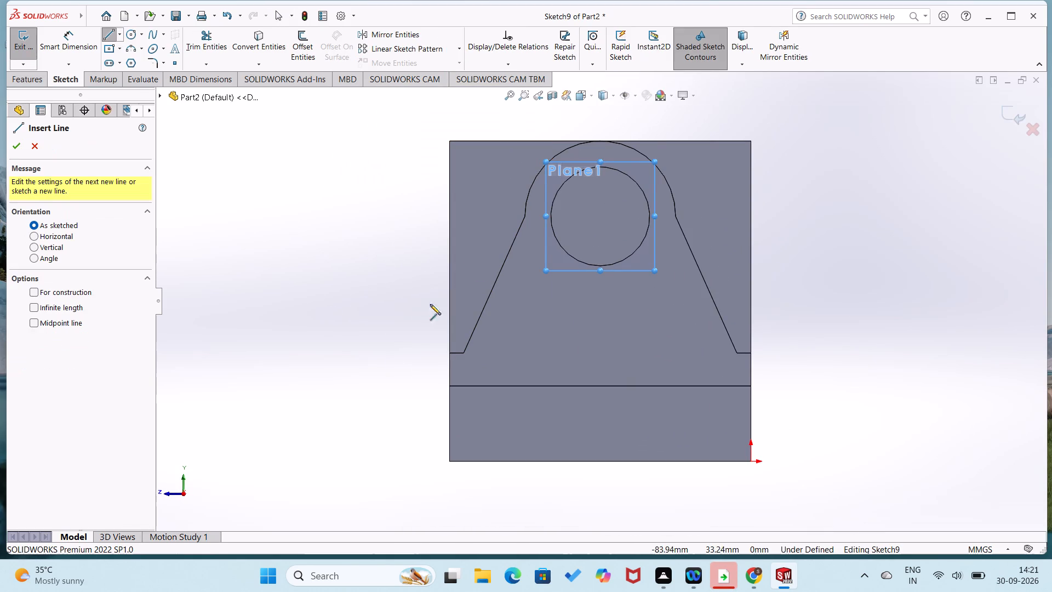
pyautogui.click(656, 270)
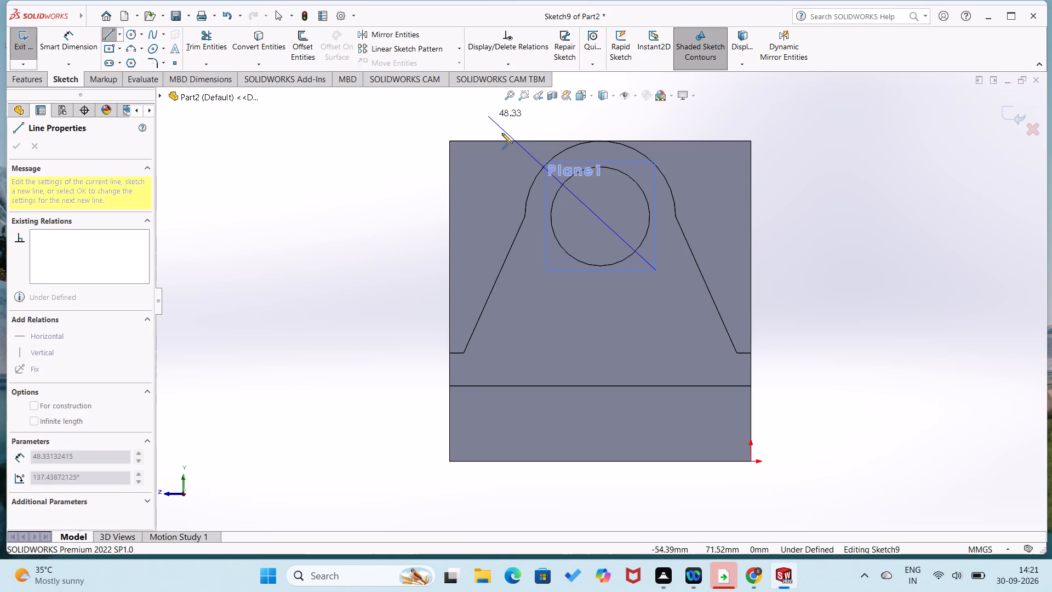
pyautogui.scroll(-3, 519, 141)
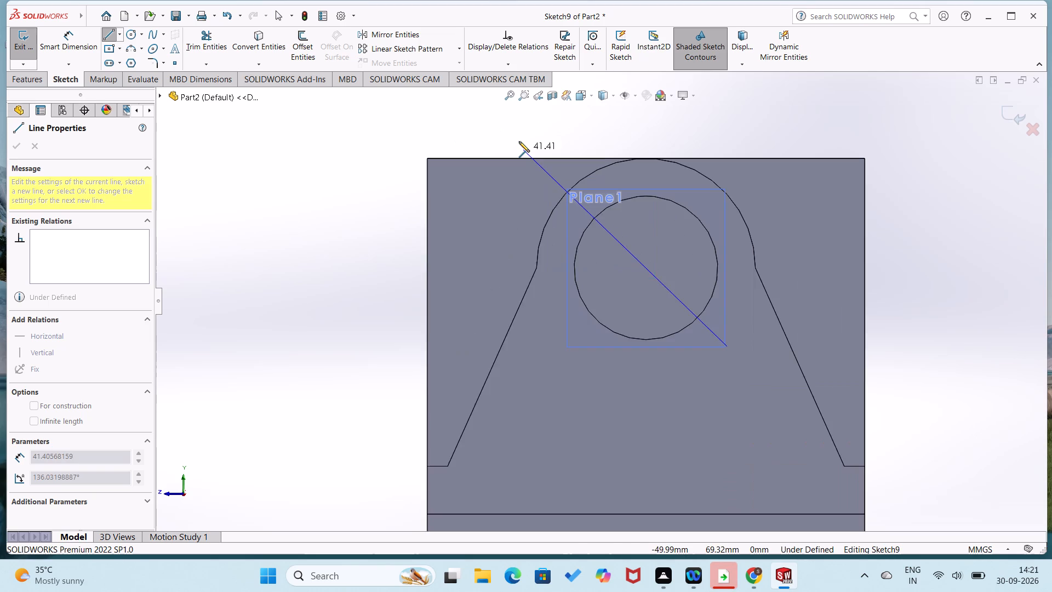
pyautogui.scroll(-3, 519, 141)
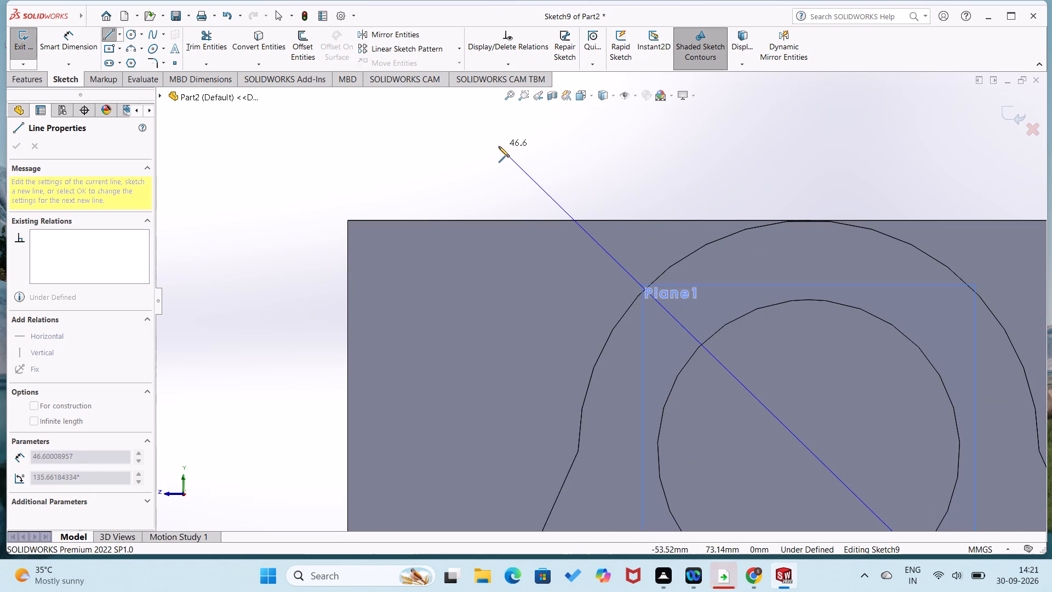
pyautogui.click(501, 146)
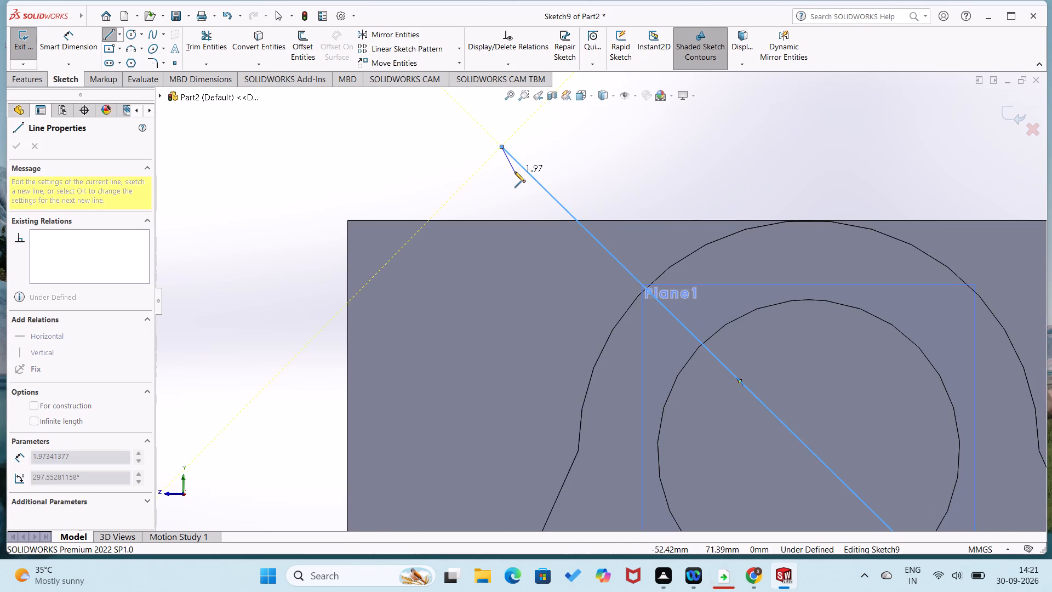
pyautogui.rightClick(514, 172)
pyautogui.moveTo(477, 192); pyautogui.dragTo(484, 157, button='right')
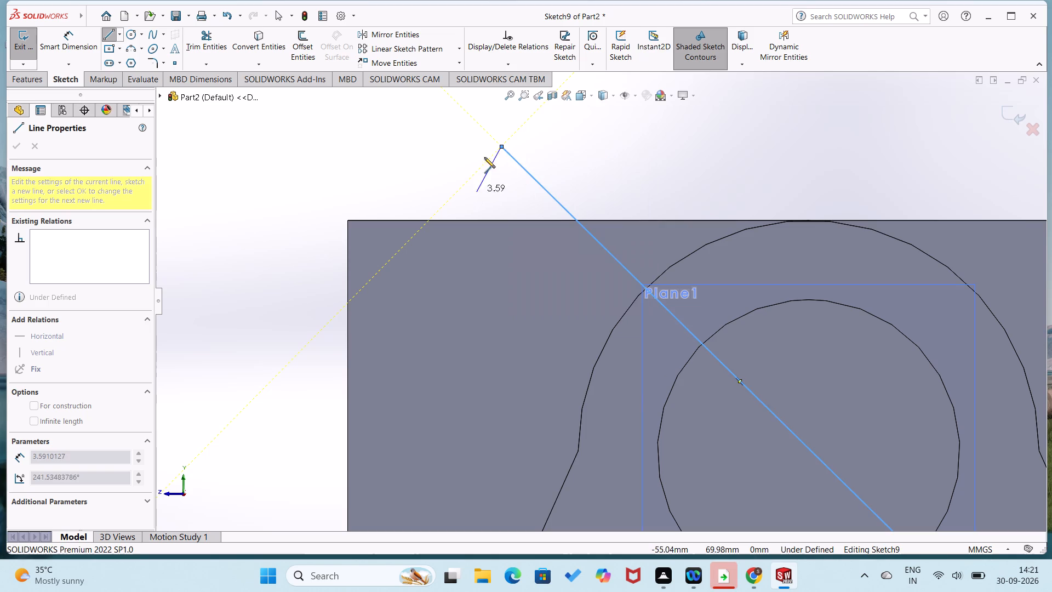
pyautogui.moveTo(484, 157); pyautogui.dragTo(484, 156, button='right')
pyautogui.moveTo(487, 168); pyautogui.dragTo(509, 122, button='right')
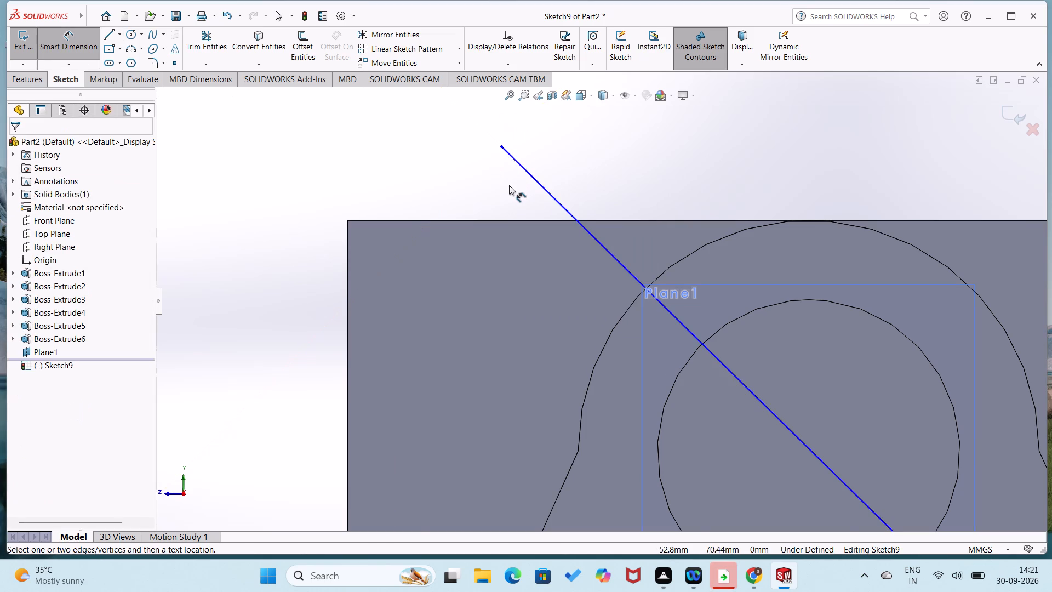
# Close a narrow strip beside the diagonal line with a perpendicular edge about 1.4 mm long, a long line back and a short end line.
pyautogui.scroll(4, 509, 185)
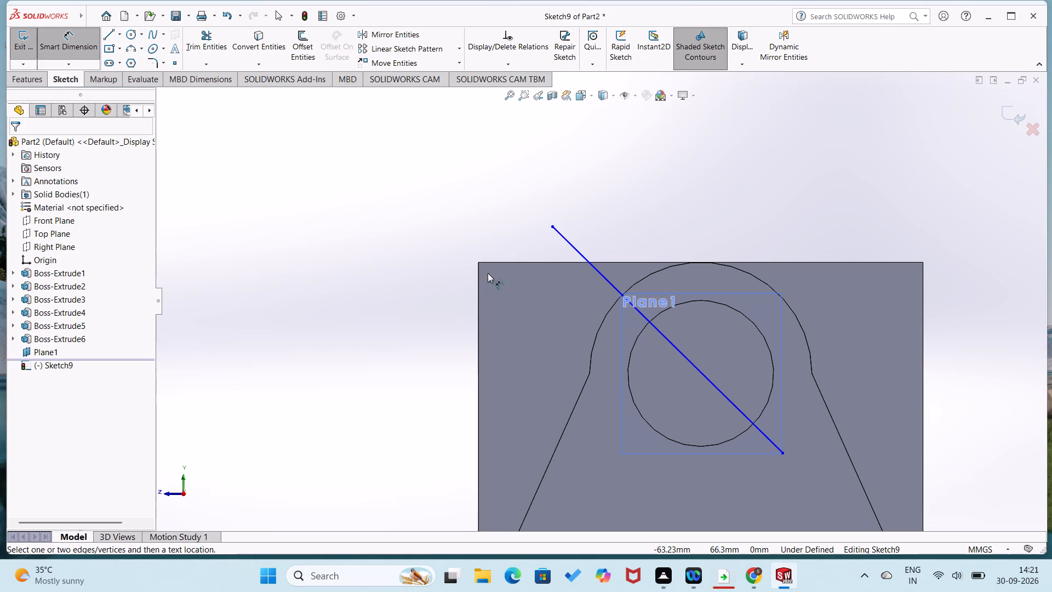
pyautogui.moveTo(591, 181); pyautogui.dragTo(590, 182, button='right')
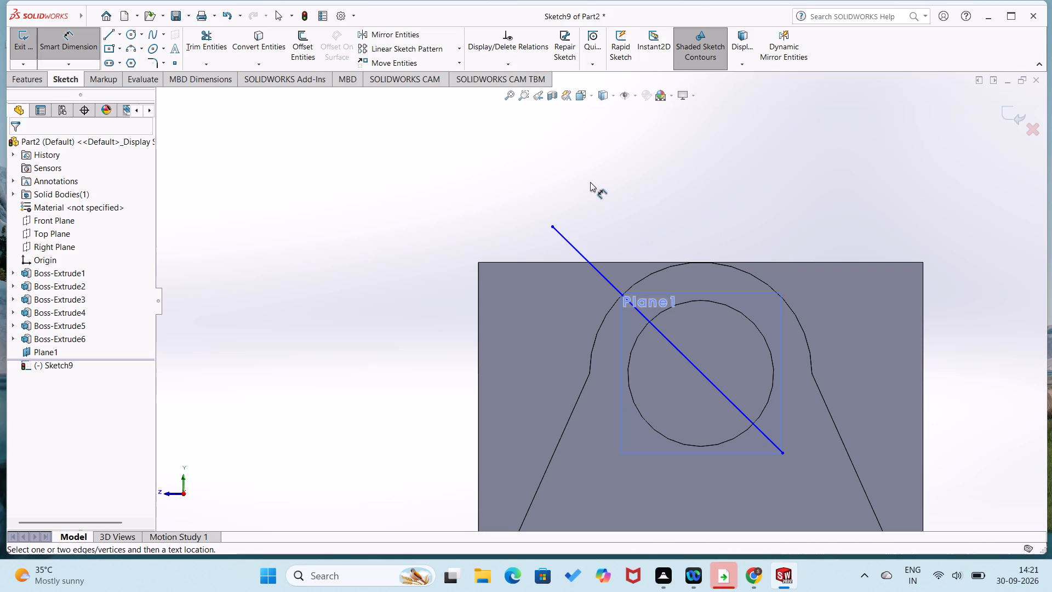
pyautogui.moveTo(590, 182); pyautogui.dragTo(572, 192, button='right')
pyautogui.moveTo(574, 191); pyautogui.dragTo(503, 206, button='right')
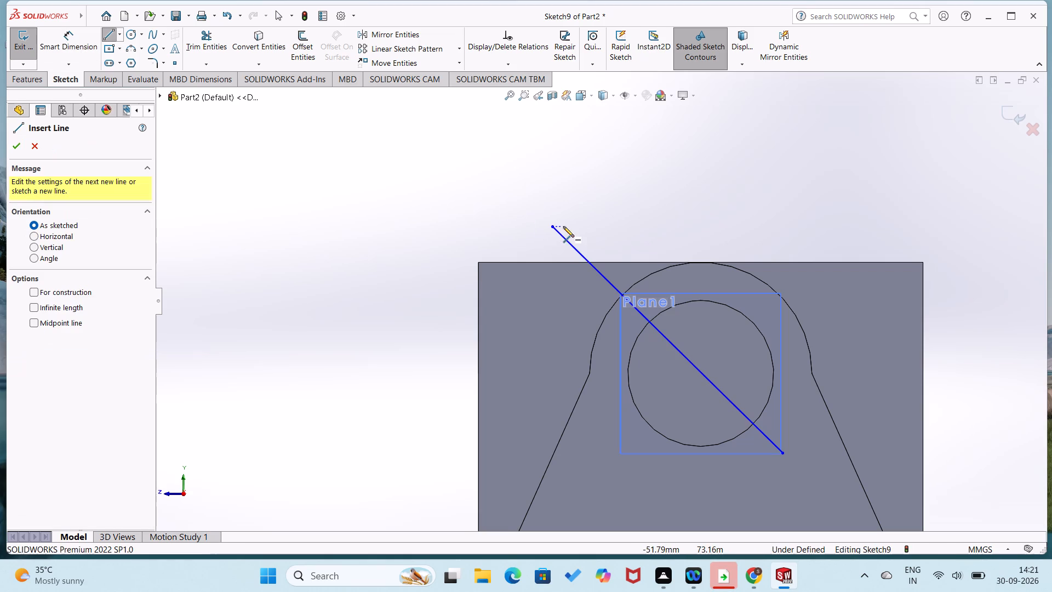
pyautogui.click(552, 227)
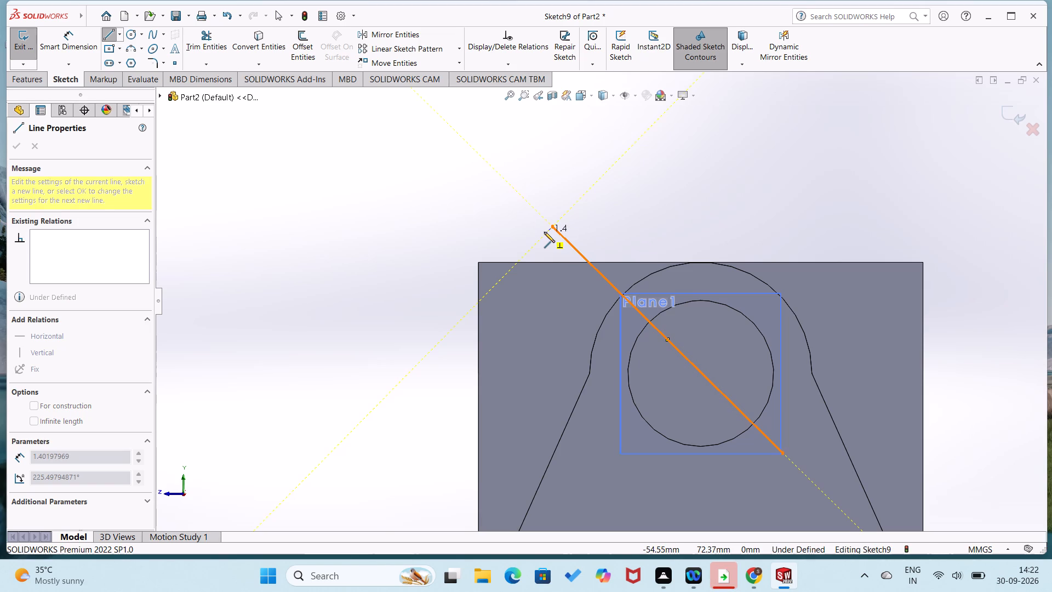
pyautogui.click(544, 232)
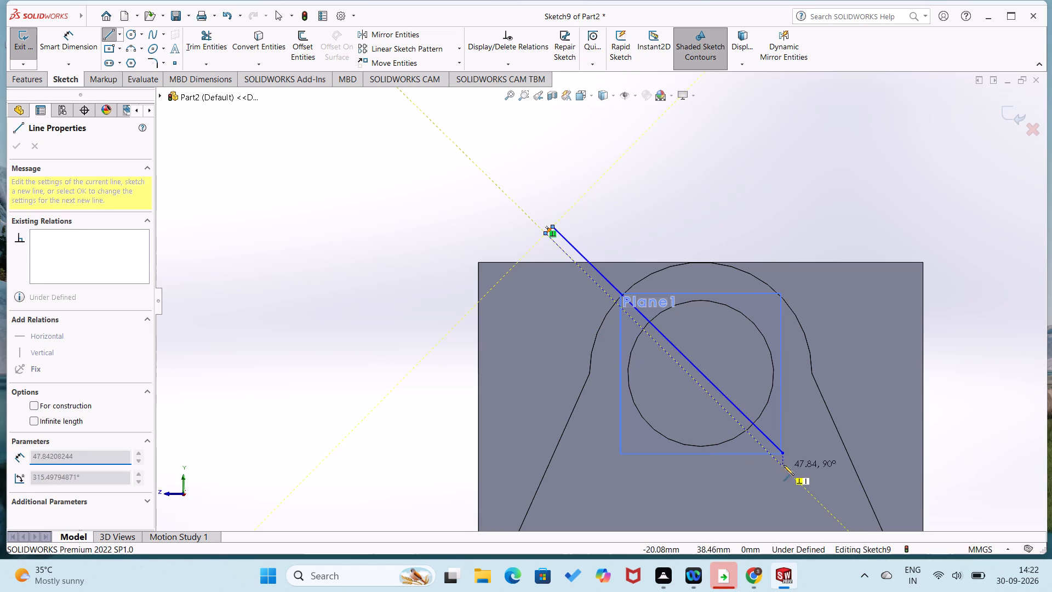
pyautogui.click(774, 456)
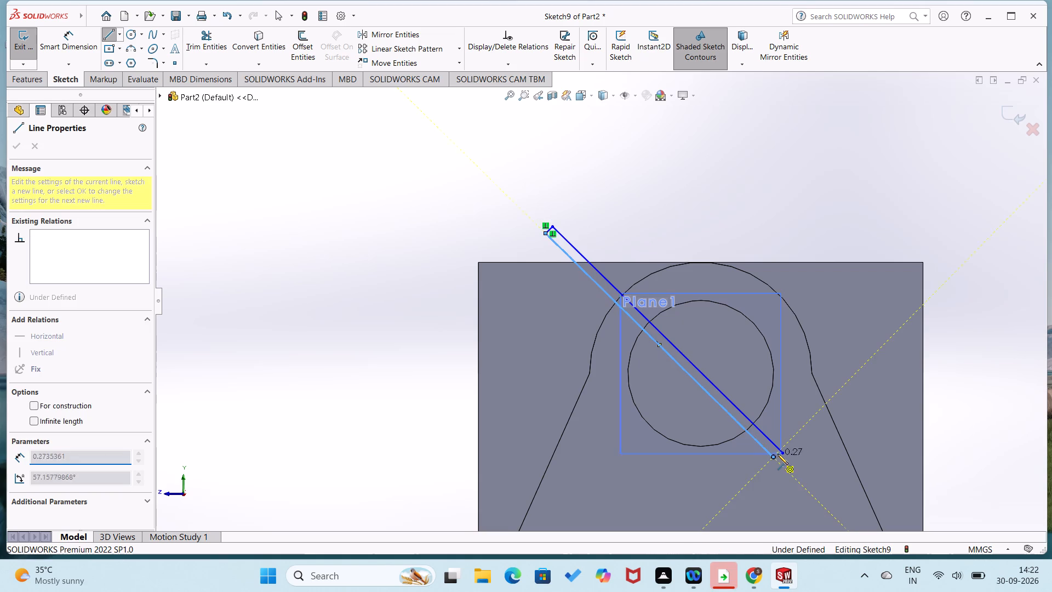
pyautogui.click(782, 453)
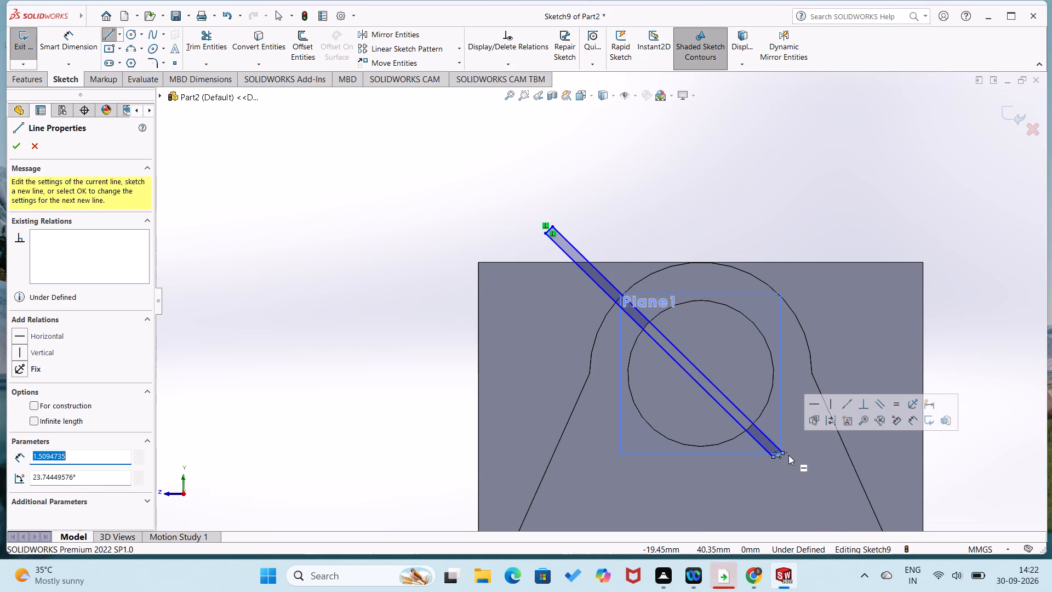
pyautogui.moveTo(789, 456); pyautogui.dragTo(808, 396, button='right')
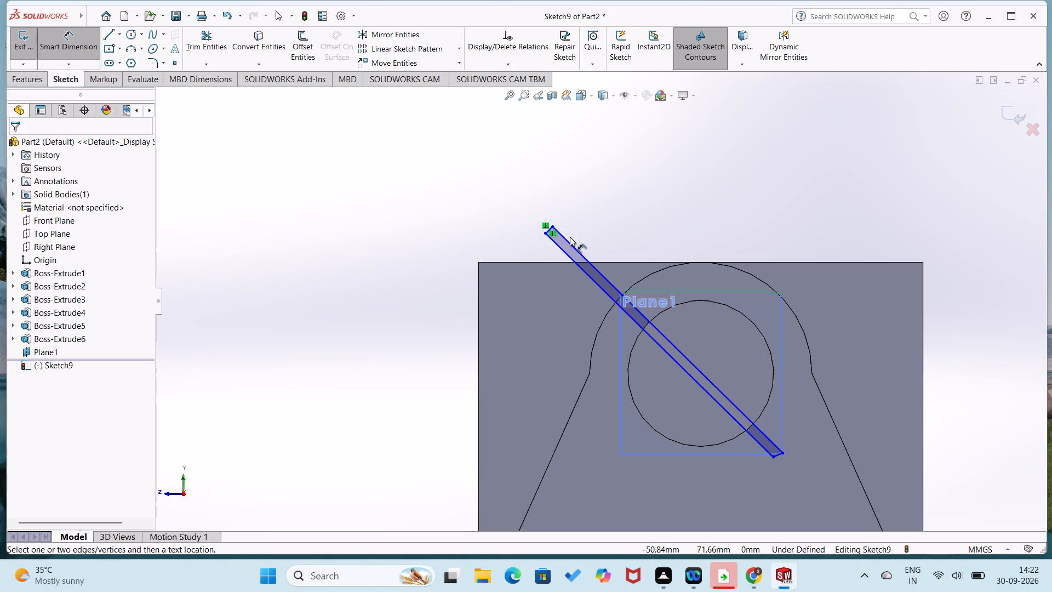
# Revolve the narrow strip 360 degrees about its lower long line as a thin diagonal pin through the head.
pyautogui.click(19, 76)
pyautogui.click(67, 59)
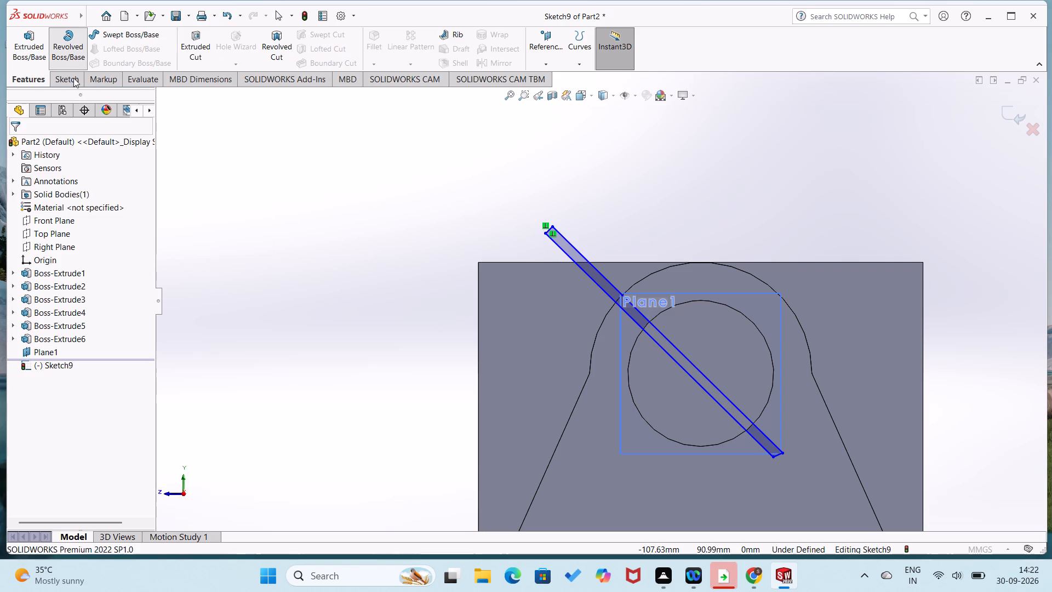
pyautogui.click(559, 246)
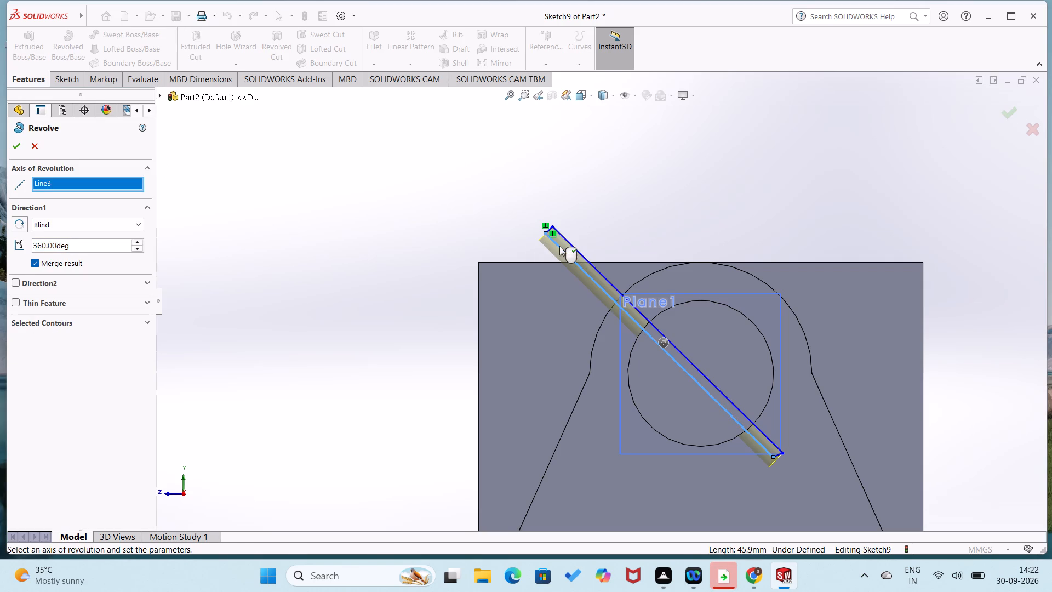
pyautogui.click(13, 147)
pyautogui.click(410, 280)
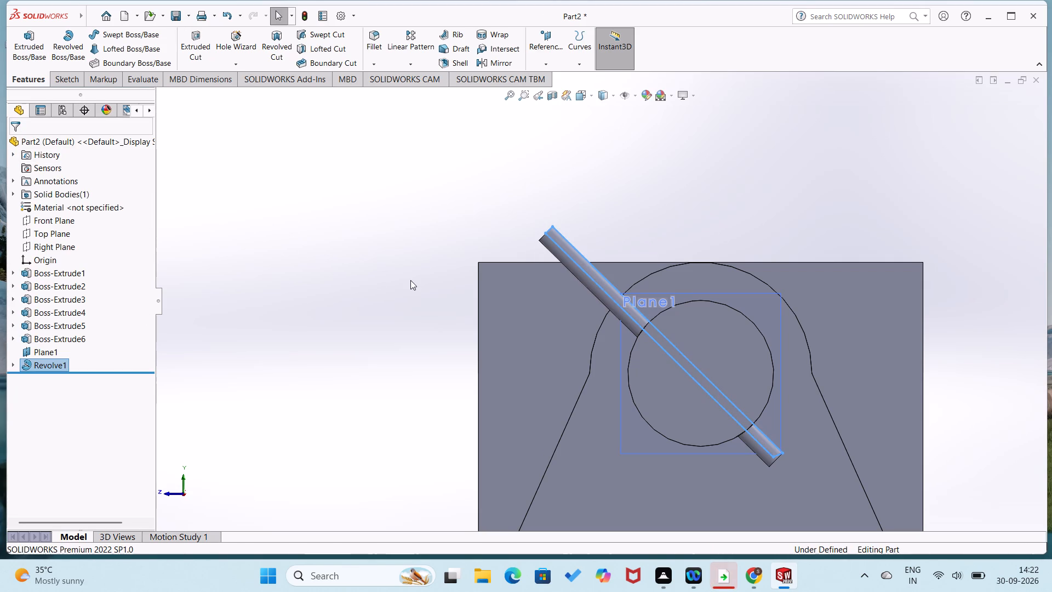
# Hide the reference plane that passes through the head.
pyautogui.moveTo(411, 281); pyautogui.dragTo(490, 313, button='middle')
pyautogui.scroll(2, 490, 309)
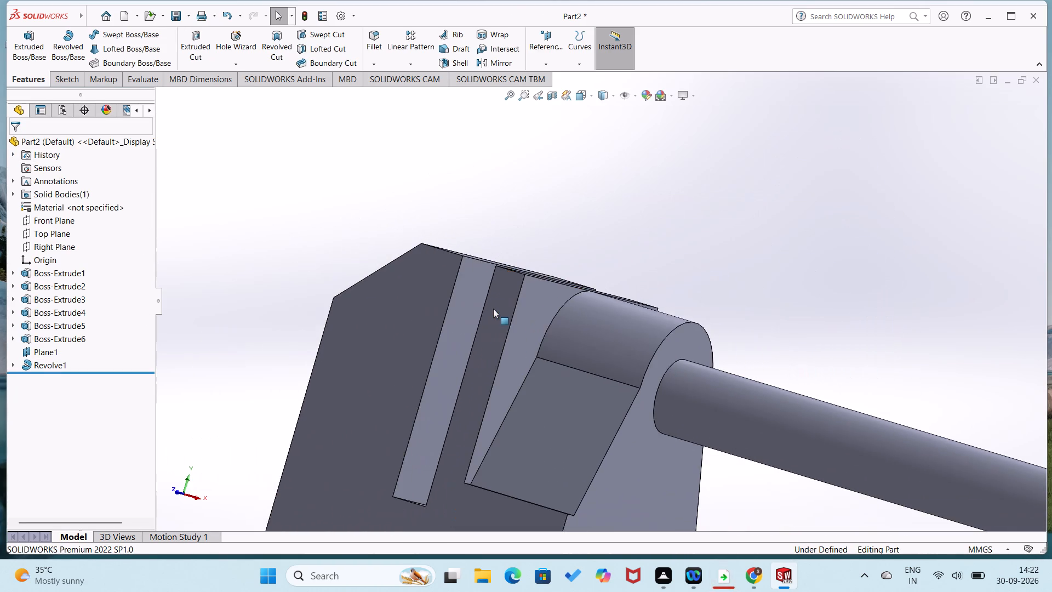
pyautogui.scroll(3, 802, 389)
pyautogui.moveTo(894, 414); pyautogui.dragTo(881, 480, button='middle')
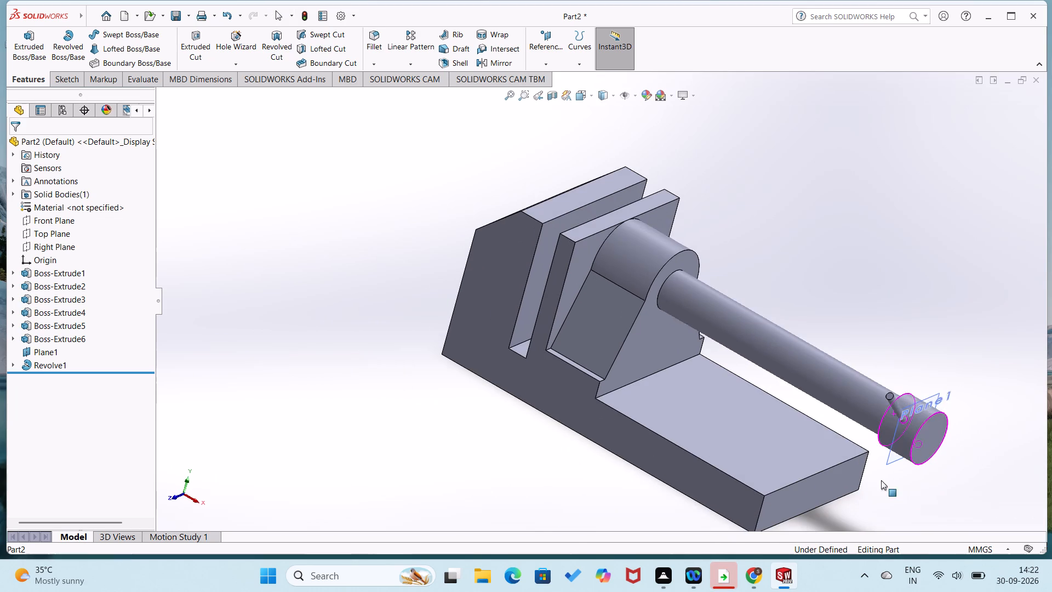
pyautogui.click(910, 268)
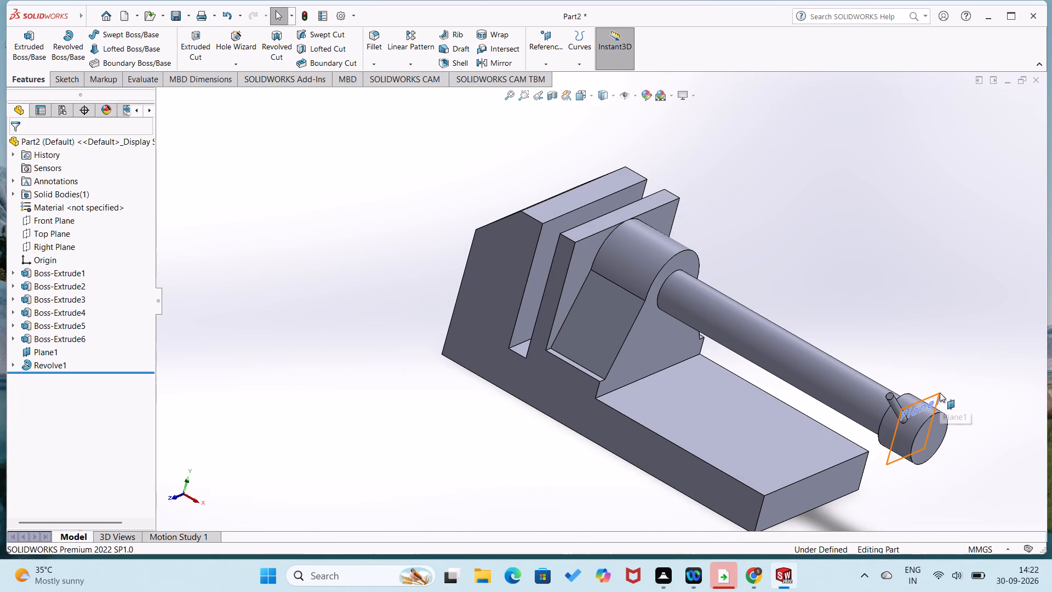
pyautogui.rightClick(939, 392)
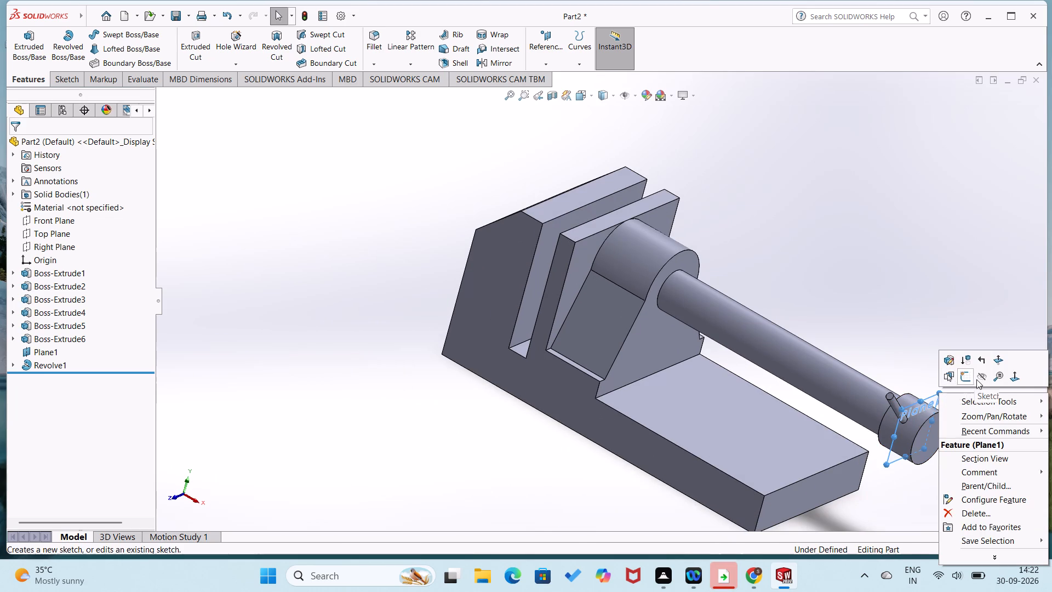
pyautogui.click(977, 379)
# On the thin pin's upper end face, sketch a circle concentric with the pin and set its diameter to 3 mm.
pyautogui.scroll(-4, 883, 385)
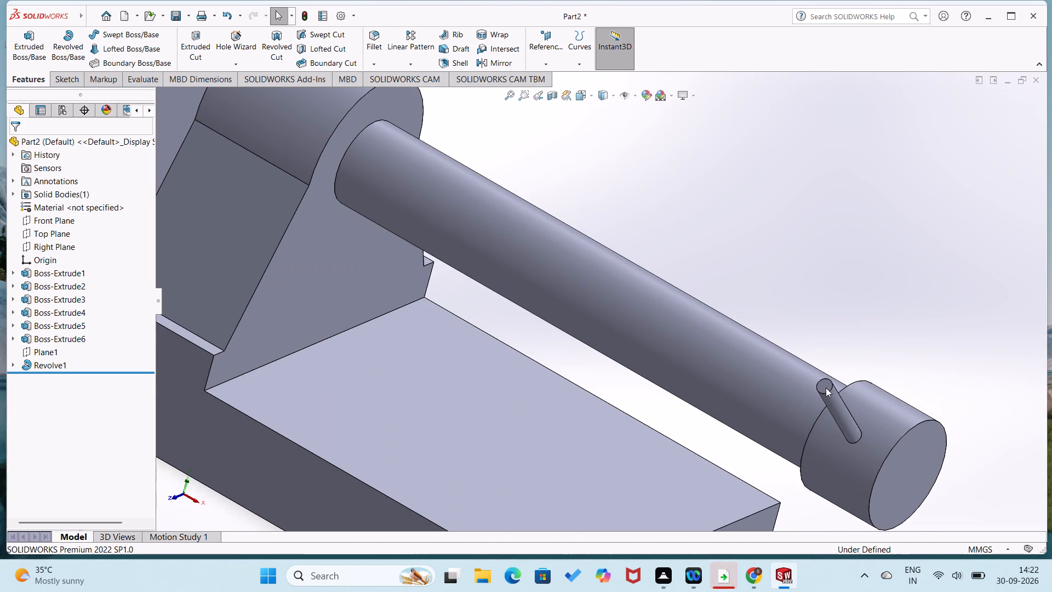
pyautogui.rightClick(824, 388)
pyautogui.click(851, 326)
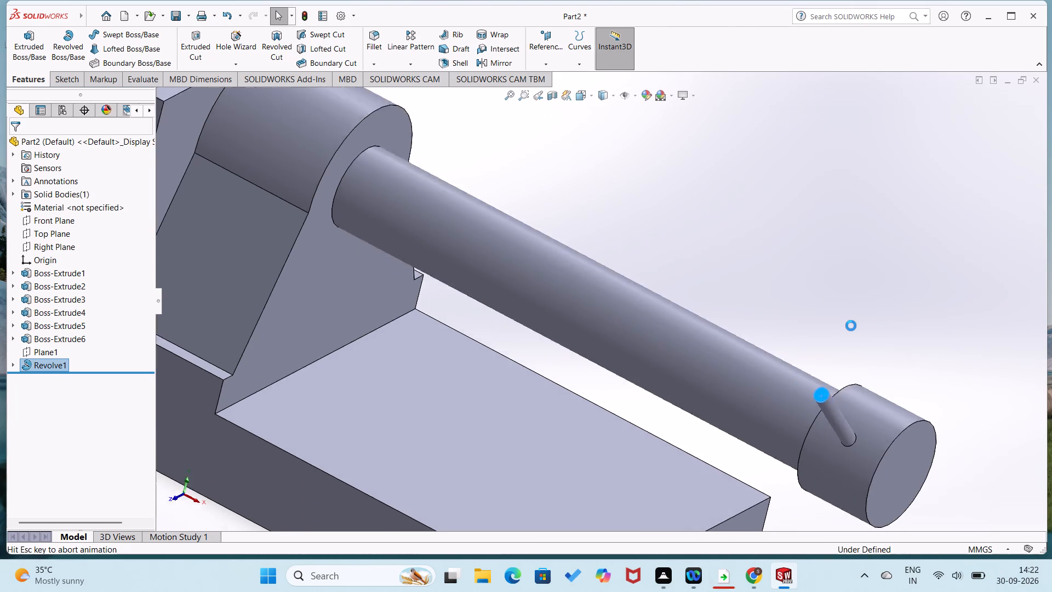
pyautogui.rightClick(838, 352)
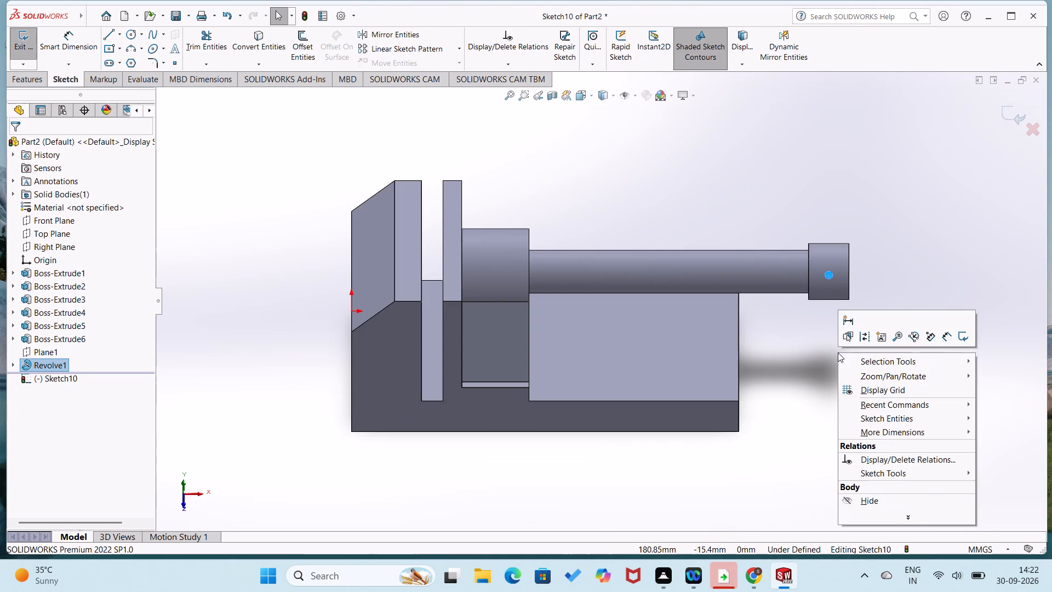
pyautogui.moveTo(808, 399); pyautogui.dragTo(894, 421, button='right')
pyautogui.scroll(-4, 799, 309)
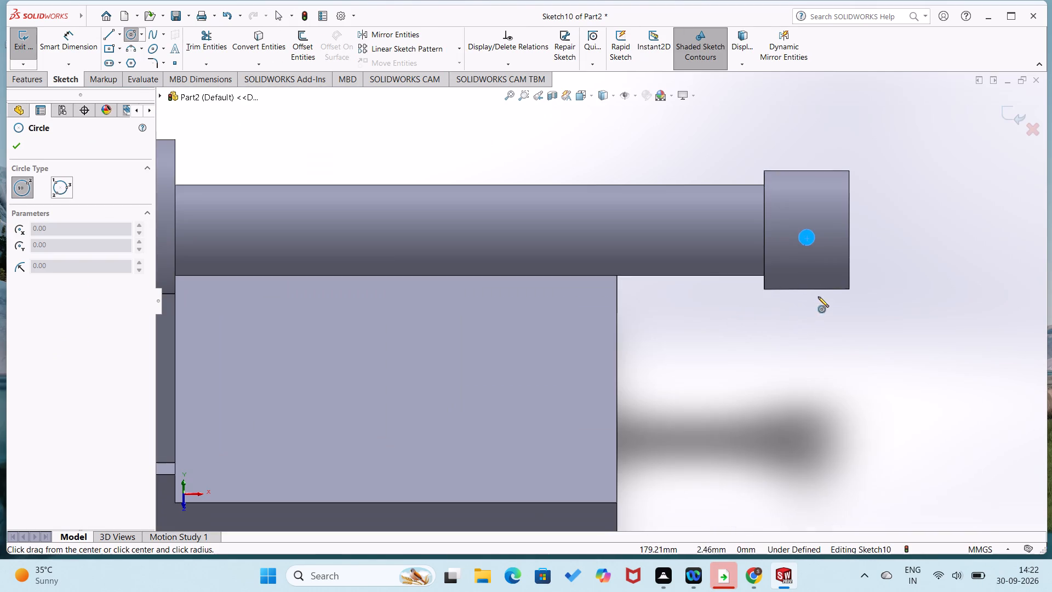
pyautogui.scroll(-4, 807, 239)
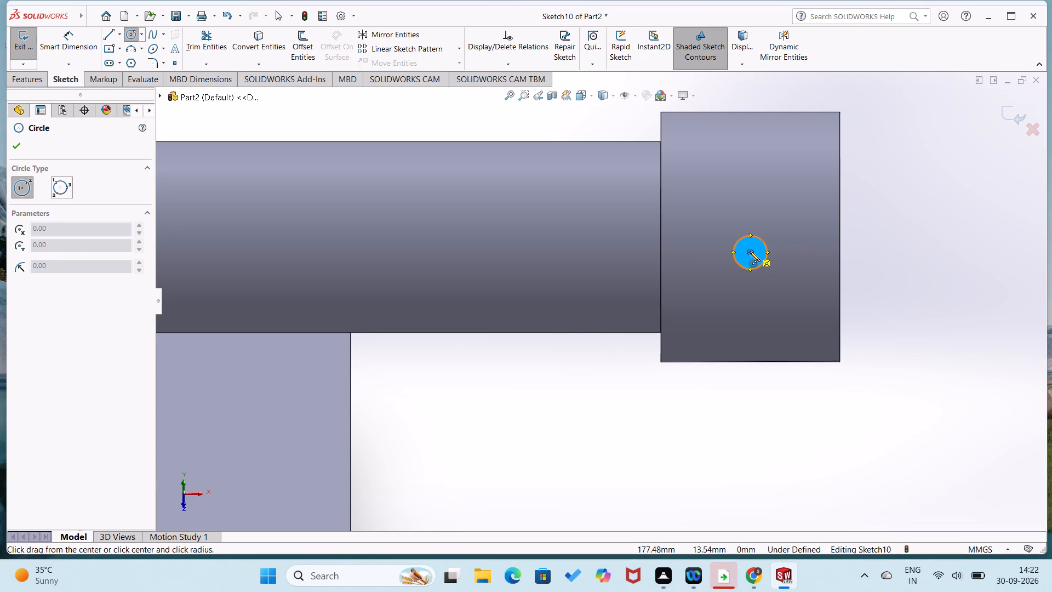
pyautogui.click(750, 252)
pyautogui.click(758, 287)
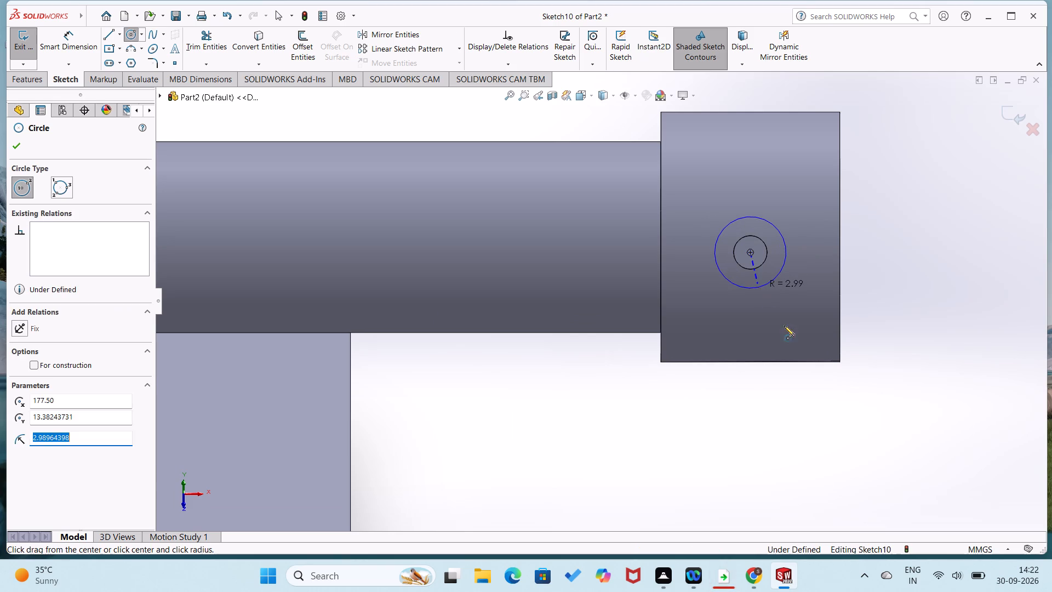
pyautogui.moveTo(786, 325); pyautogui.dragTo(822, 211, button='right')
pyautogui.click(784, 270)
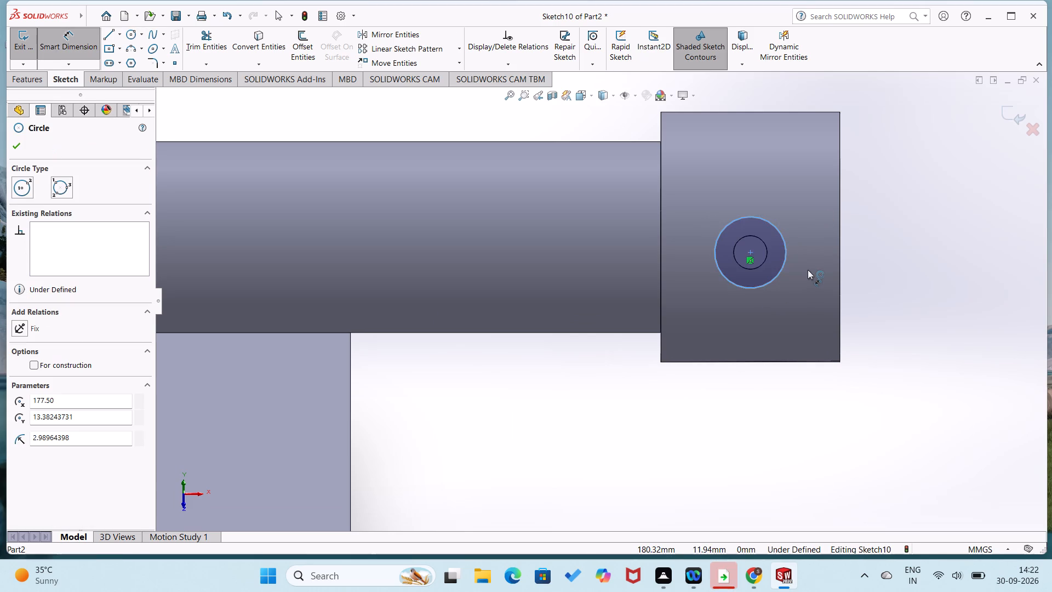
pyautogui.click(808, 270)
pyautogui.press('3')
pyautogui.press('Return')
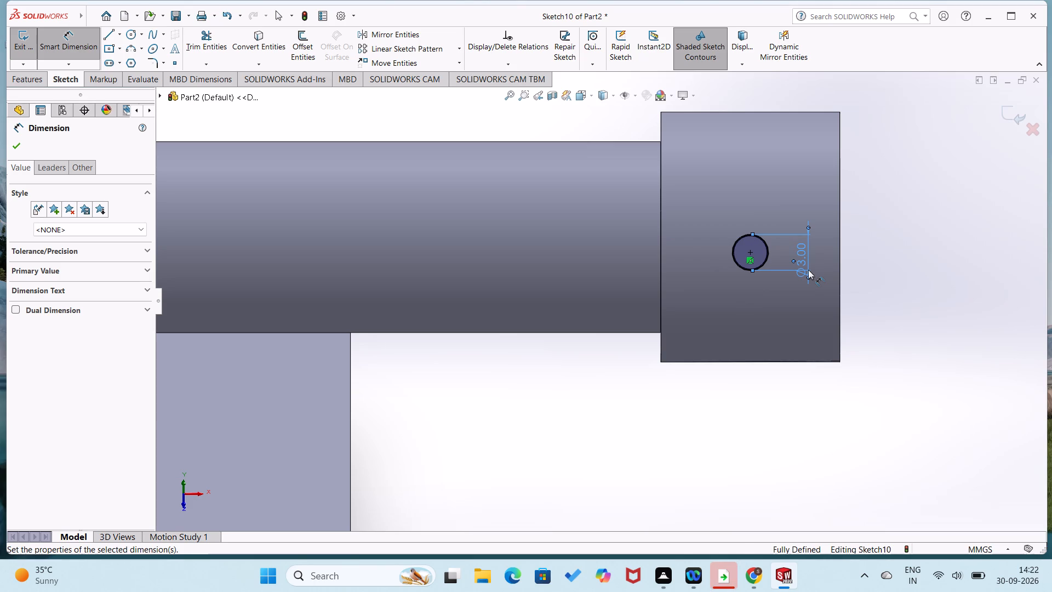
# Set the diameter of the circle on the pin's end face to 5 mm.
pyautogui.doubleClick(808, 270)
pyautogui.press('5')
pyautogui.press('Return')
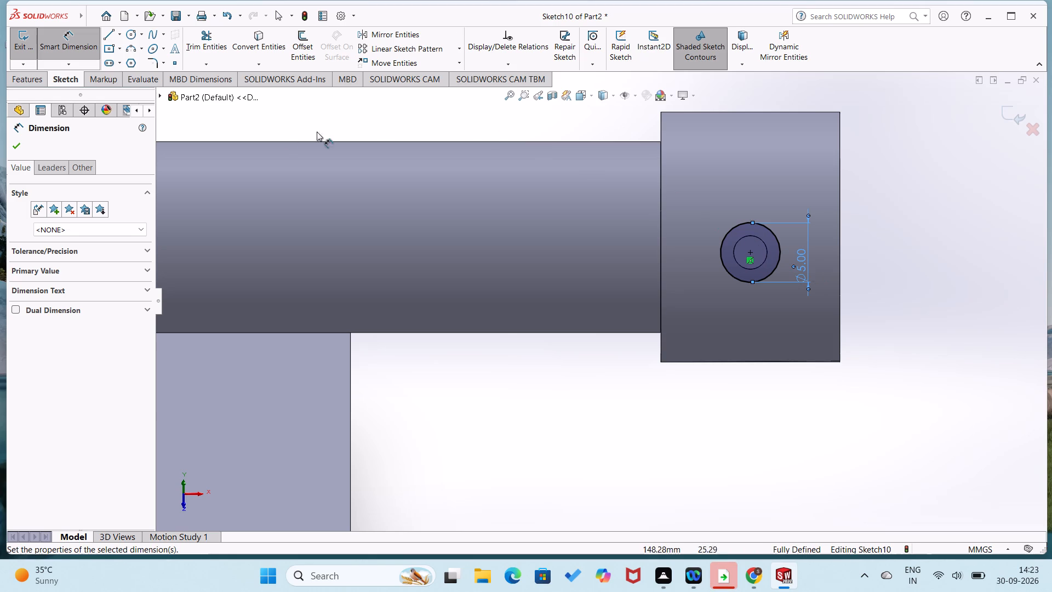
# Extrude the 5 mm circle on the pin's end as a 5 mm blind boss with a 6-degree inward draft.
pyautogui.click(28, 79)
pyautogui.click(27, 58)
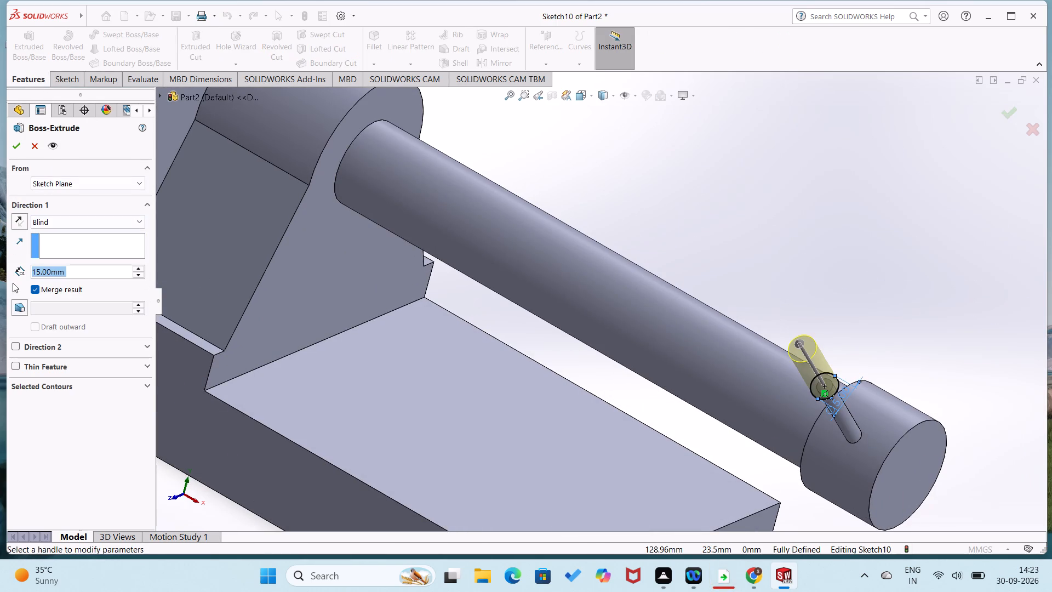
pyautogui.tripleClick(19, 305)
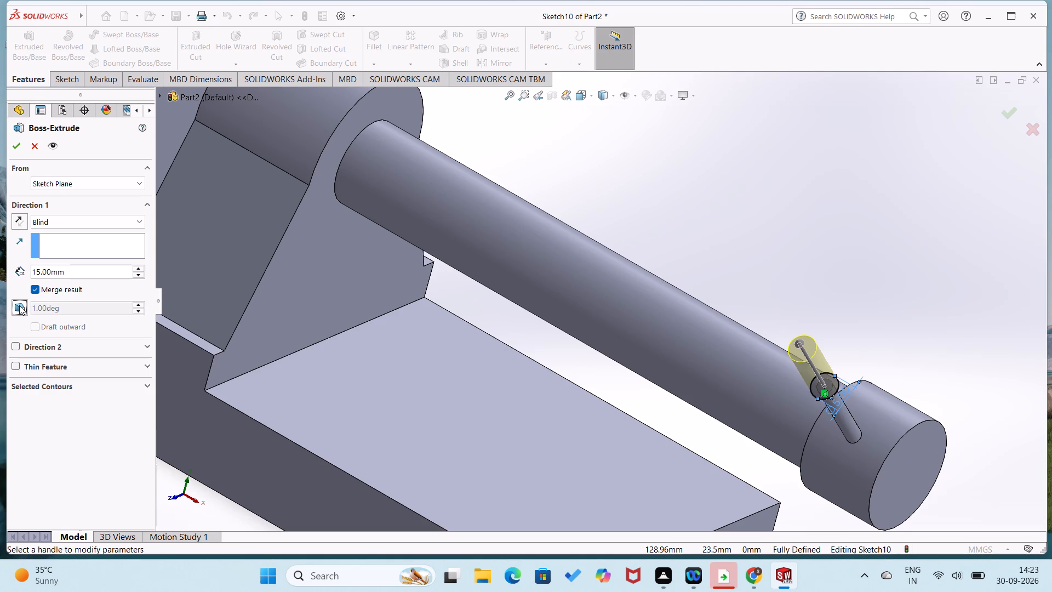
pyautogui.click(141, 275)
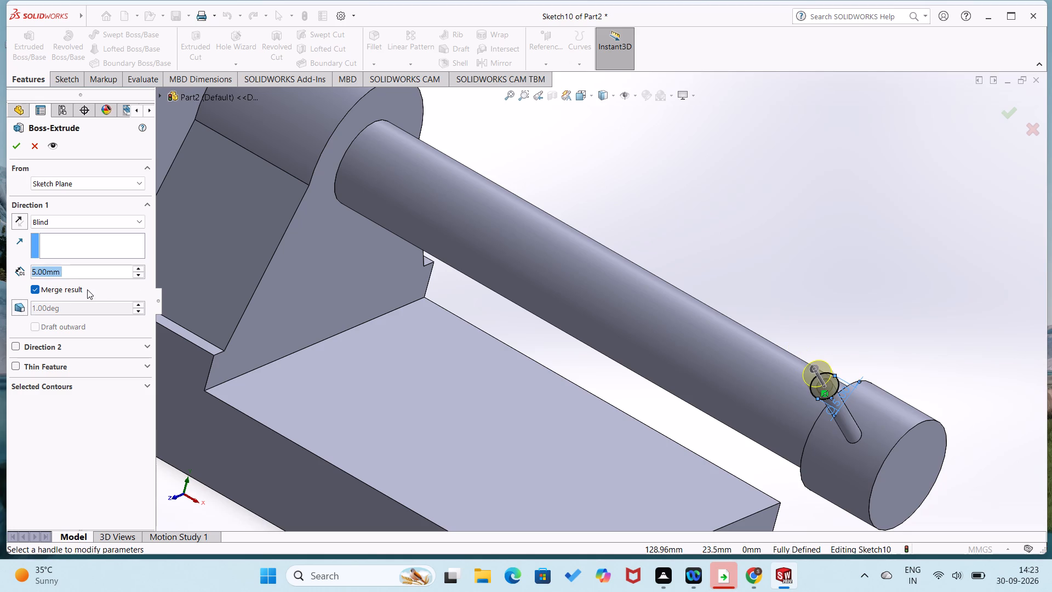
pyautogui.click(18, 308)
pyautogui.tripleClick(19, 308)
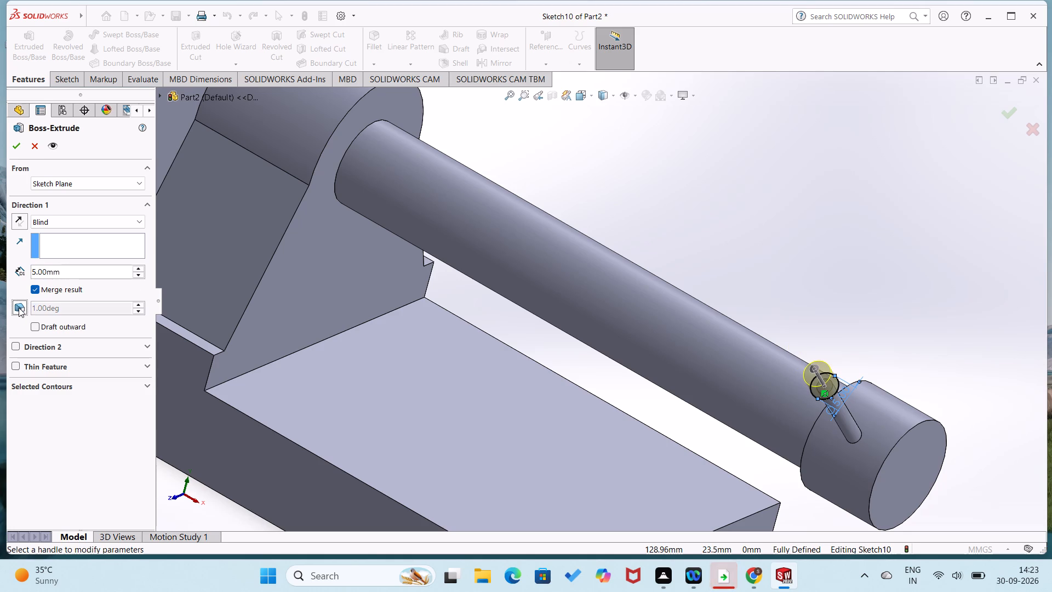
pyautogui.tripleClick(19, 308)
pyautogui.tripleClick(20, 308)
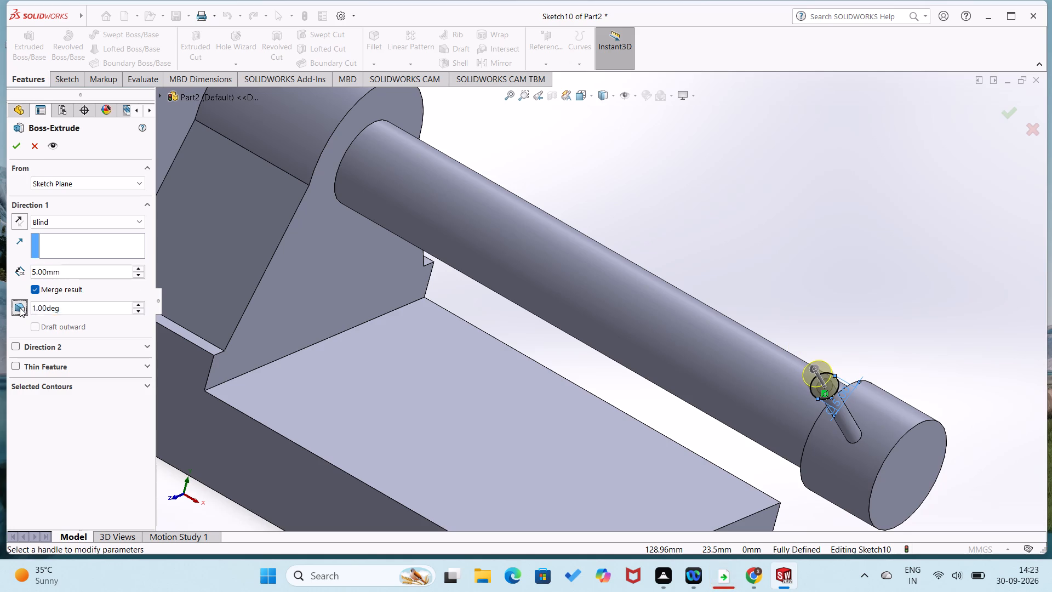
pyautogui.click(20, 308)
pyautogui.doubleClick(21, 308)
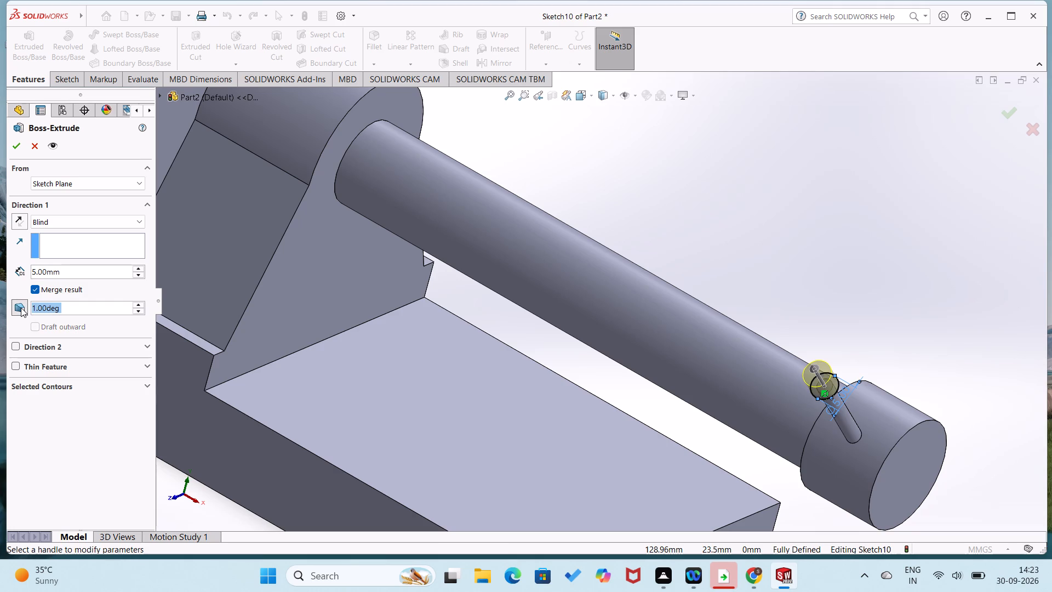
pyautogui.tripleClick(21, 308)
pyautogui.scroll(-2, 850, 564)
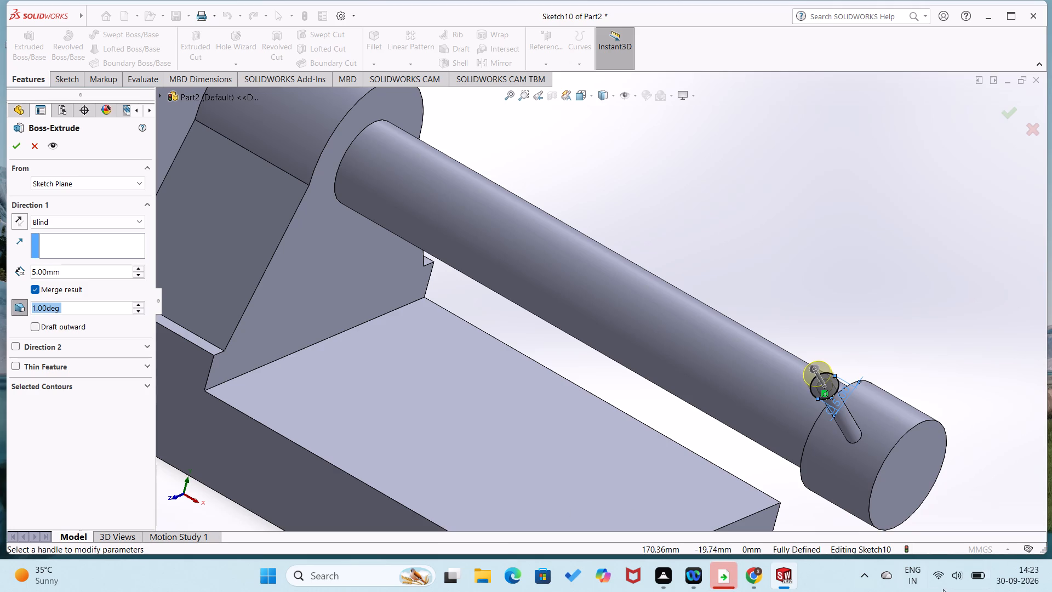
pyautogui.scroll(-1, 943, 589)
pyautogui.scroll(-7, 881, 435)
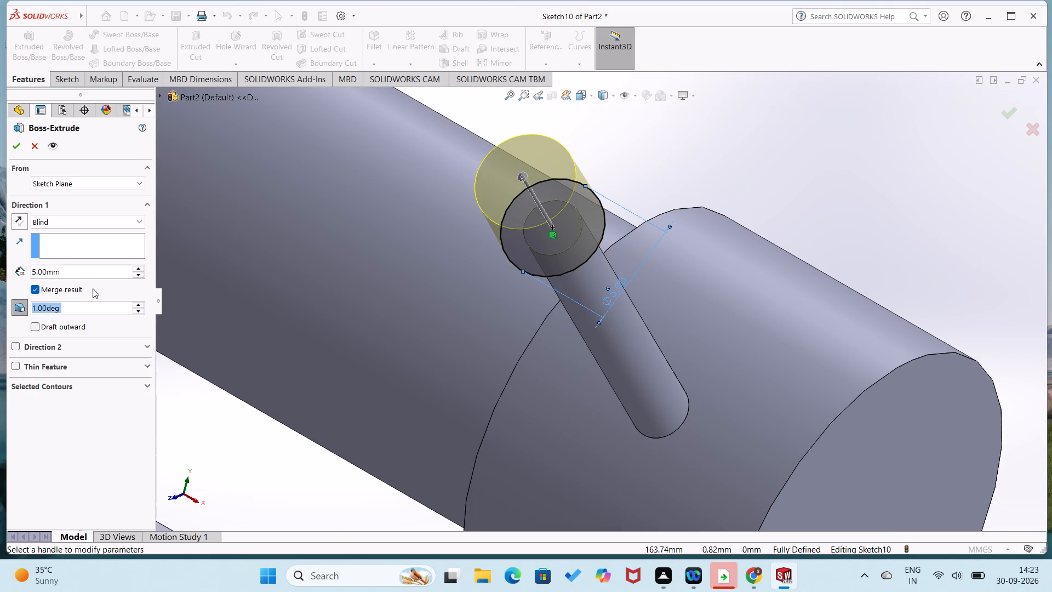
pyautogui.click(17, 305)
pyautogui.tripleClick(16, 305)
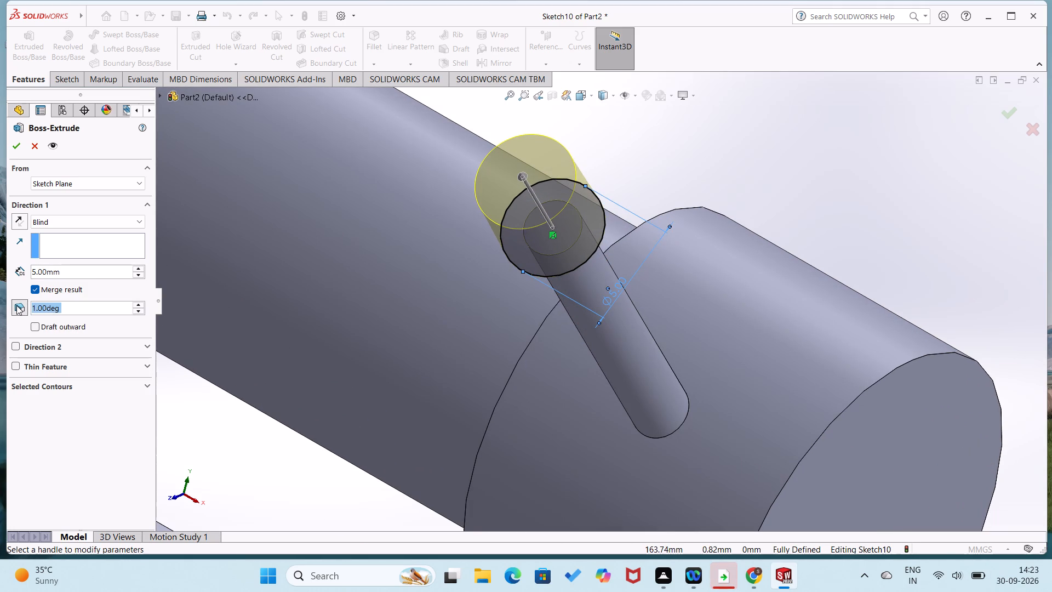
pyautogui.click(16, 305)
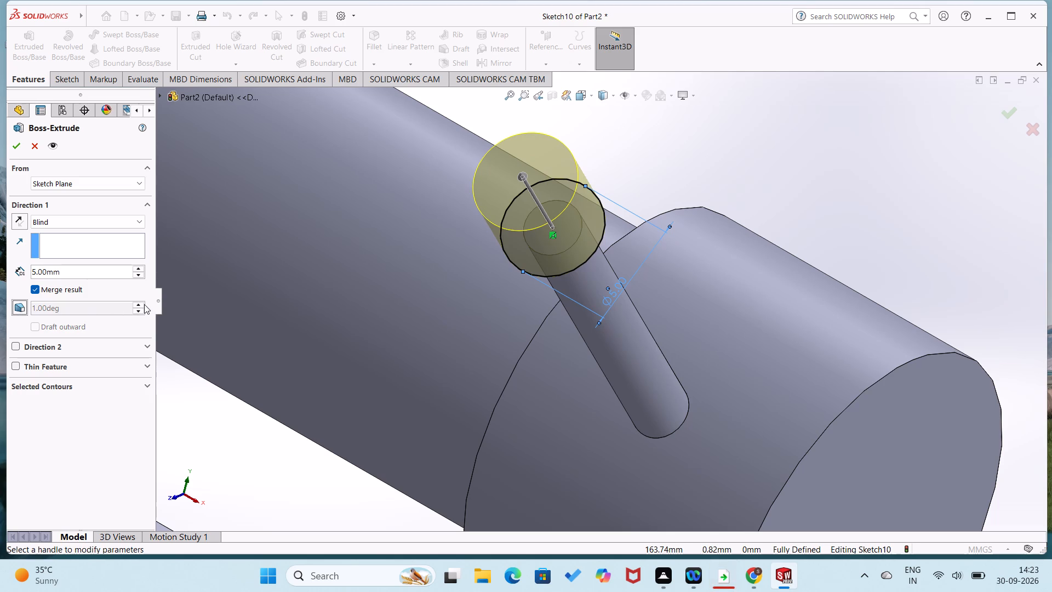
pyautogui.click(144, 304)
pyautogui.doubleClick(142, 302)
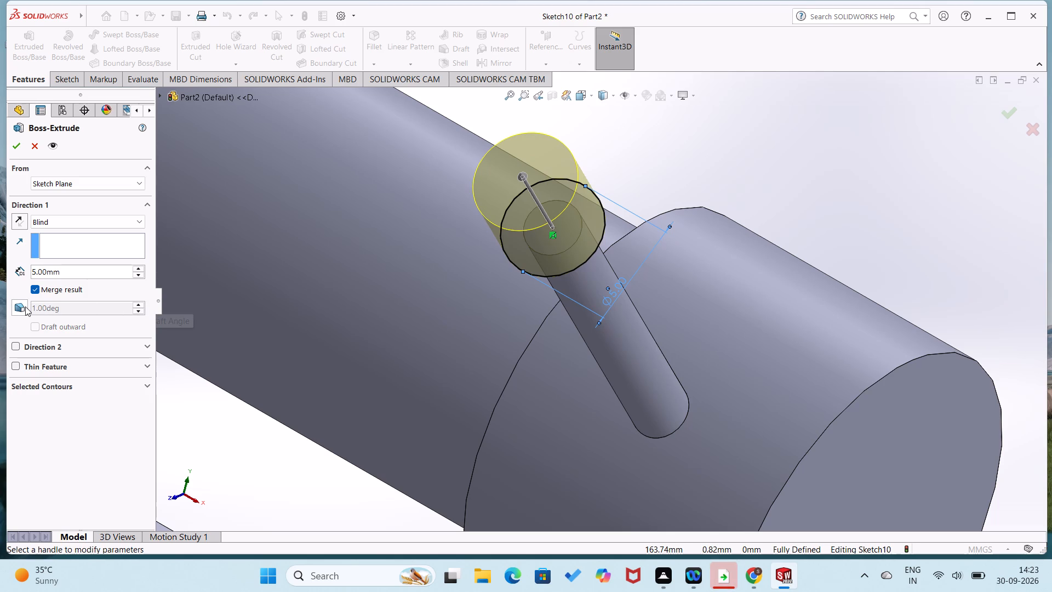
pyautogui.click(25, 306)
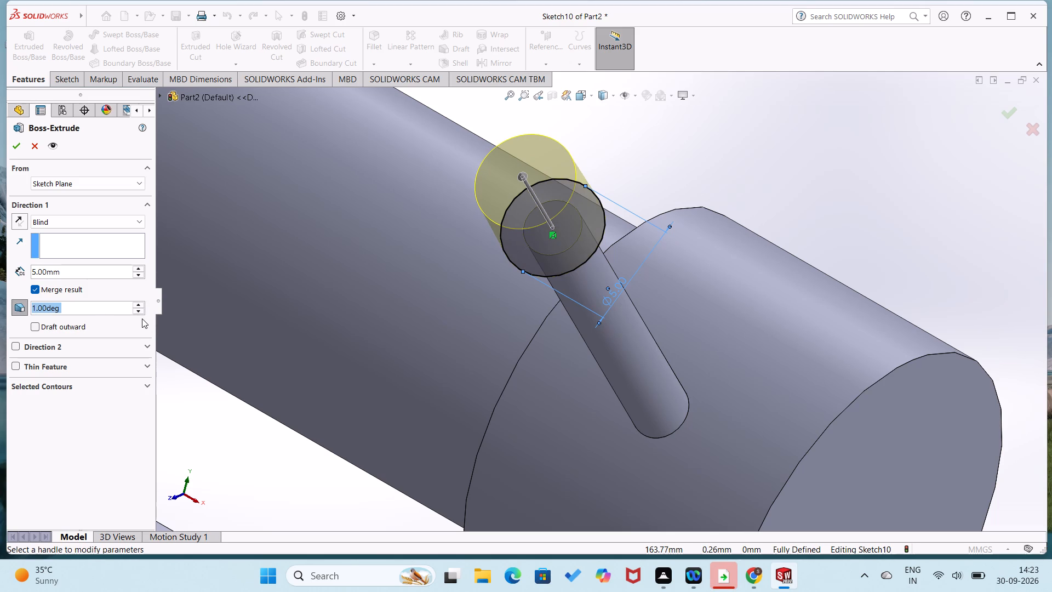
pyautogui.tripleClick(141, 309)
pyautogui.doubleClick(141, 309)
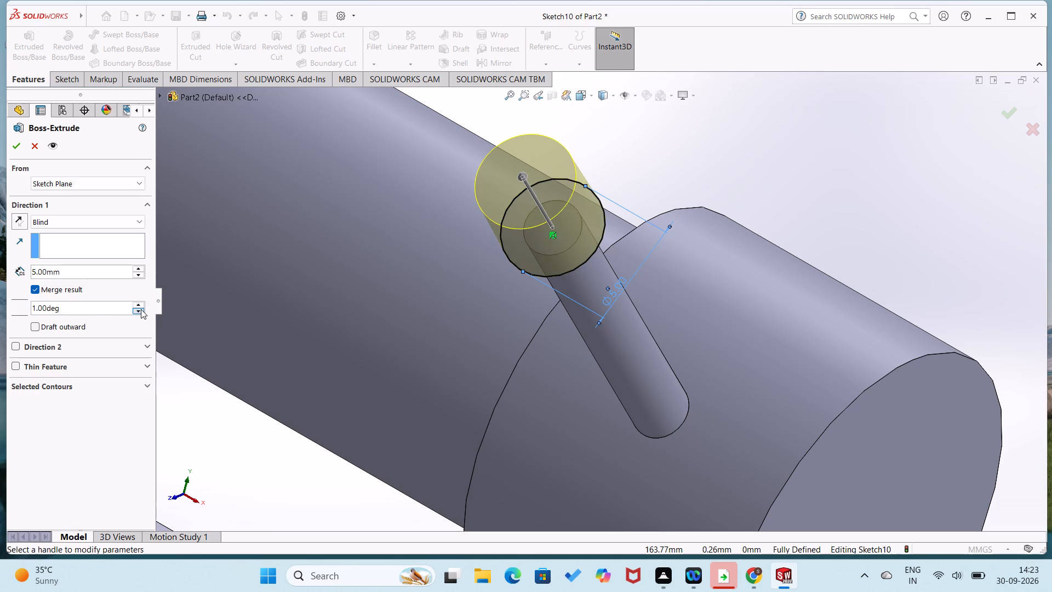
pyautogui.tripleClick(141, 306)
pyautogui.doubleClick(141, 305)
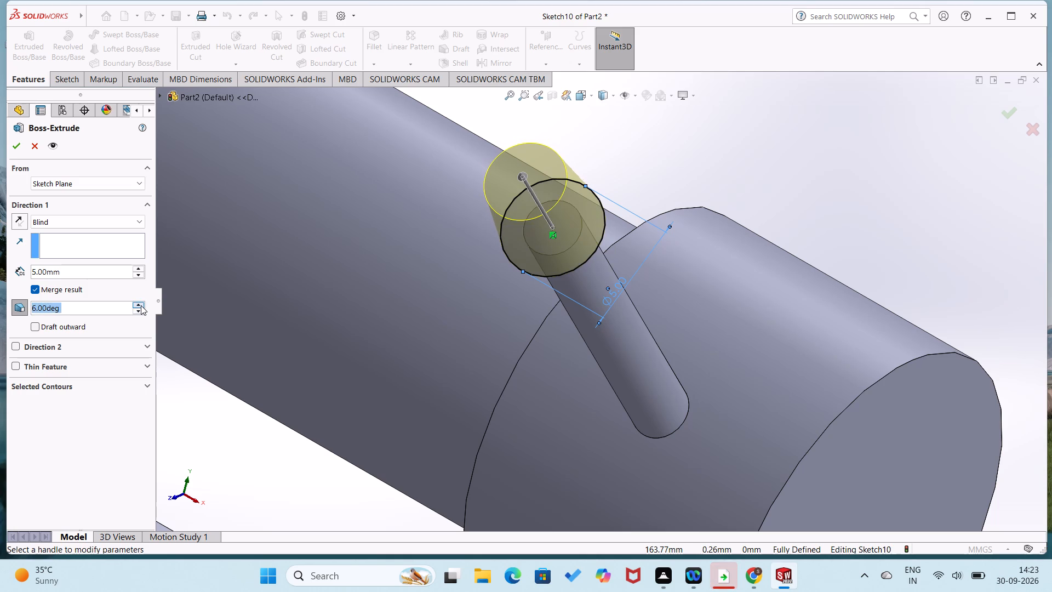
pyautogui.click(141, 305)
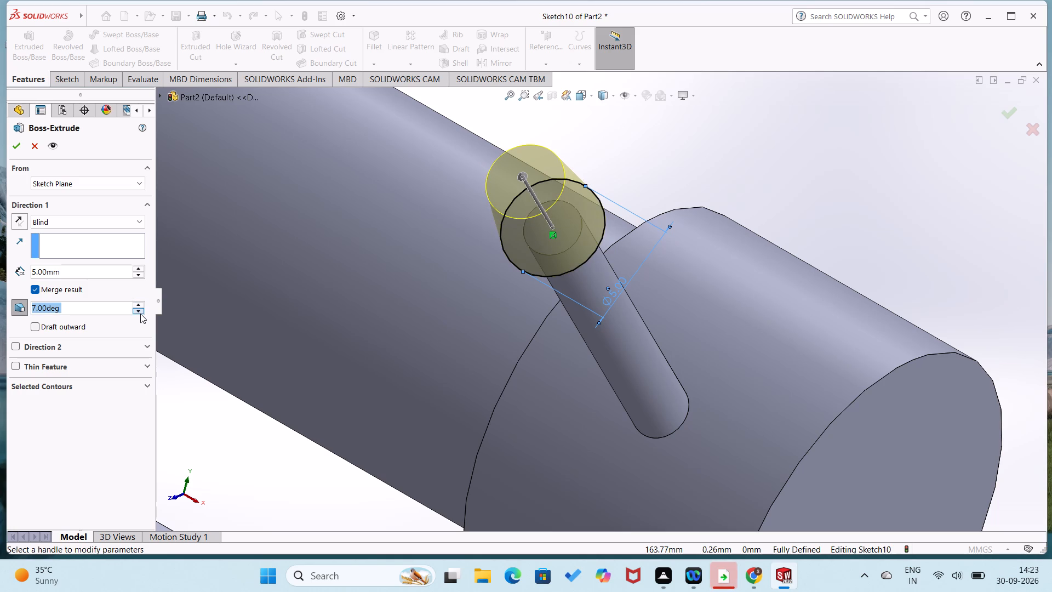
pyautogui.click(140, 314)
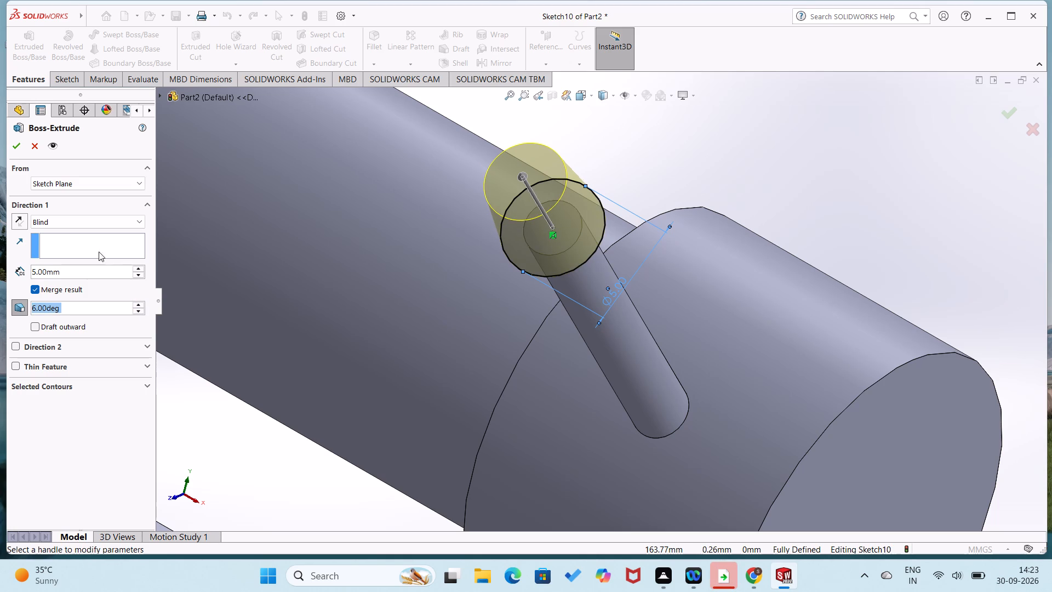
pyautogui.click(16, 139)
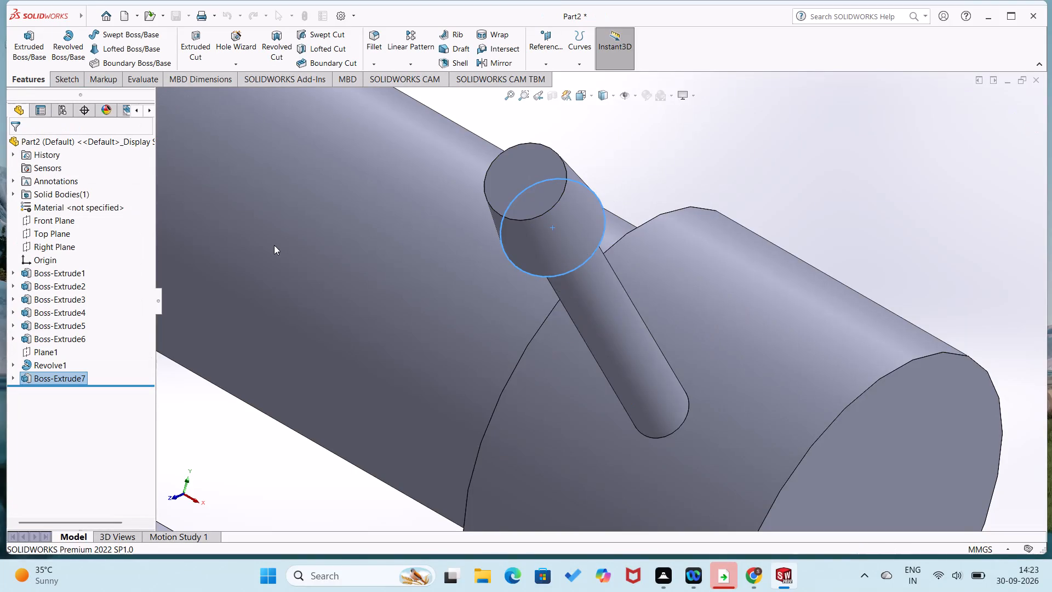
pyautogui.click(819, 213)
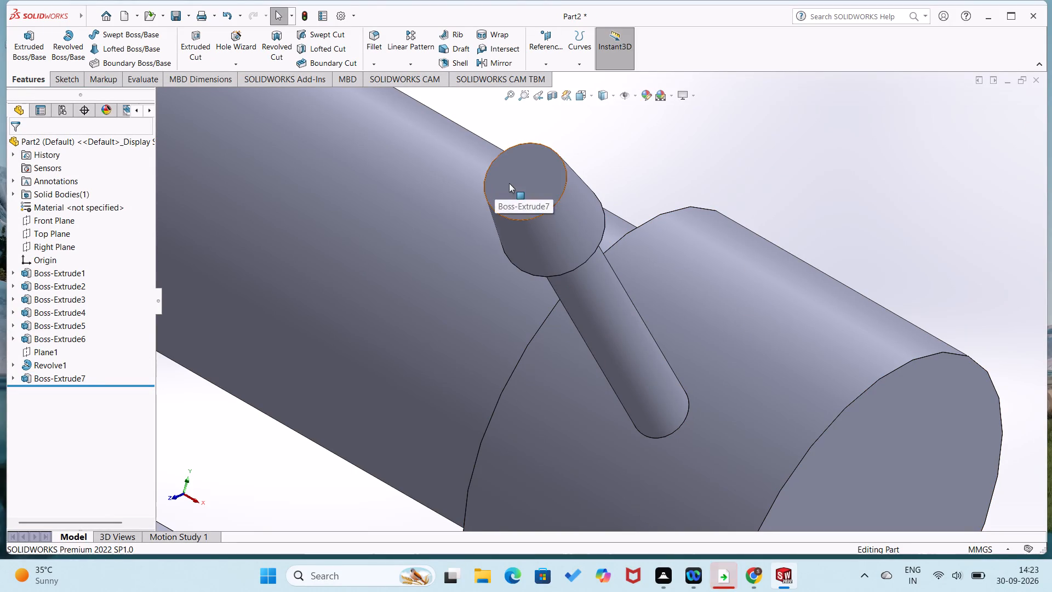
# On the tapered knob's outer end face, sketch a circle concentric with the knob and set its diameter to 2.5 mm.
pyautogui.rightClick(509, 183)
pyautogui.click(533, 167)
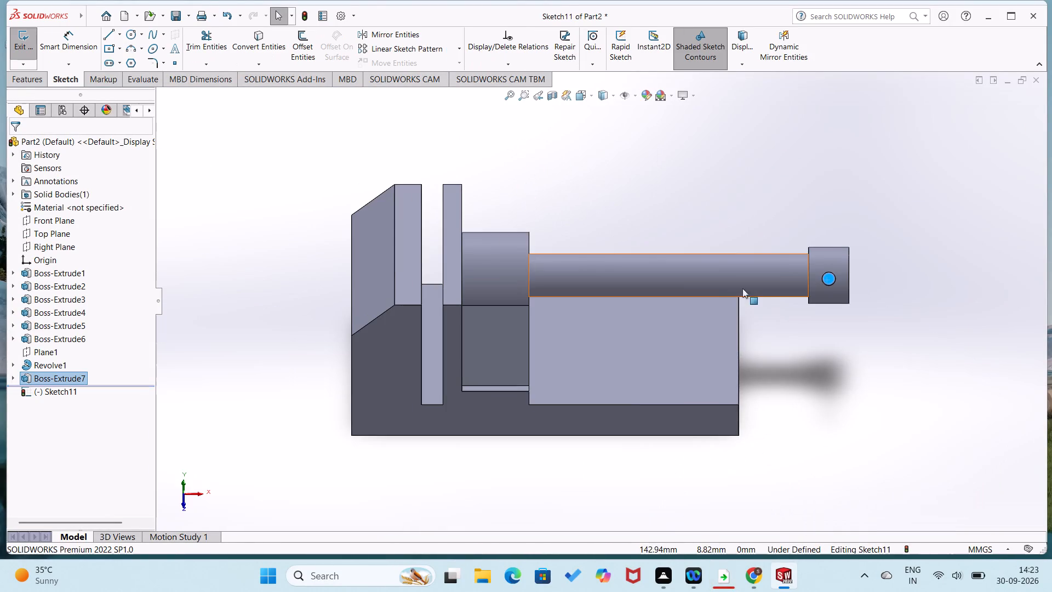
pyautogui.scroll(-11, 773, 283)
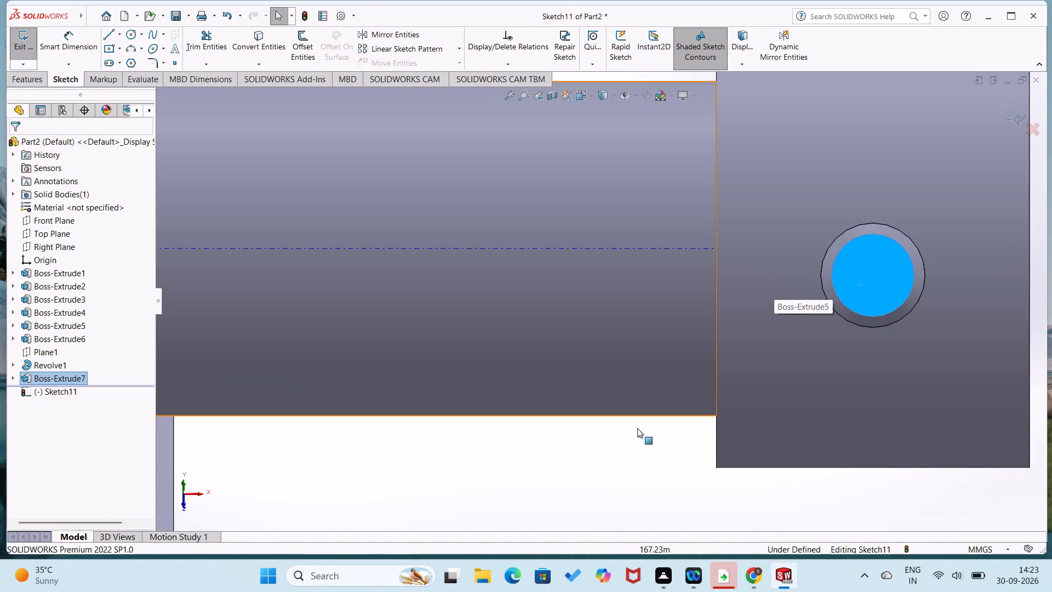
pyautogui.moveTo(593, 434); pyautogui.dragTo(642, 441, button='right')
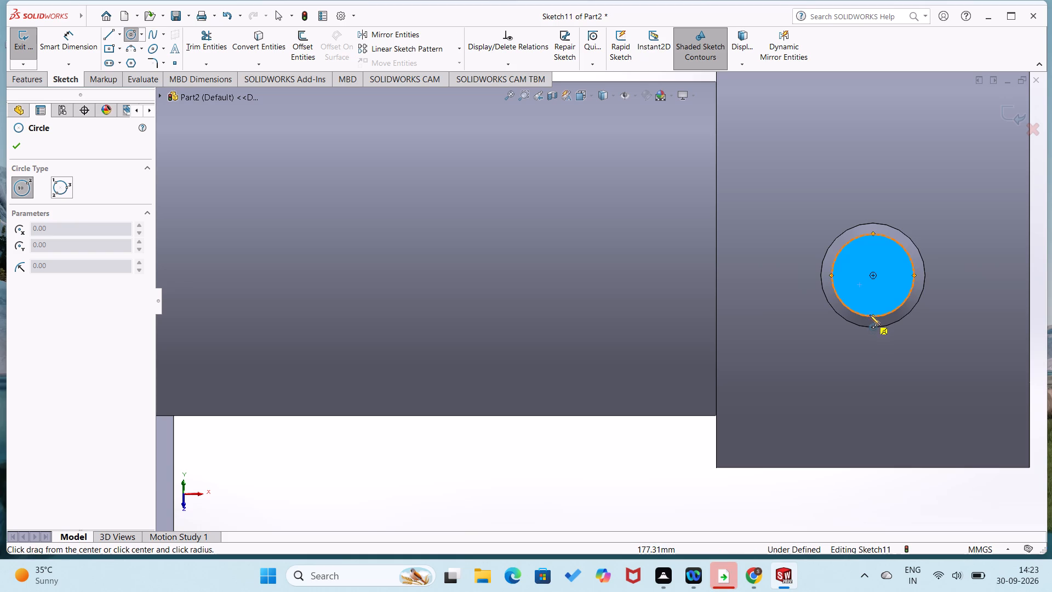
pyautogui.click(872, 275)
pyautogui.click(872, 297)
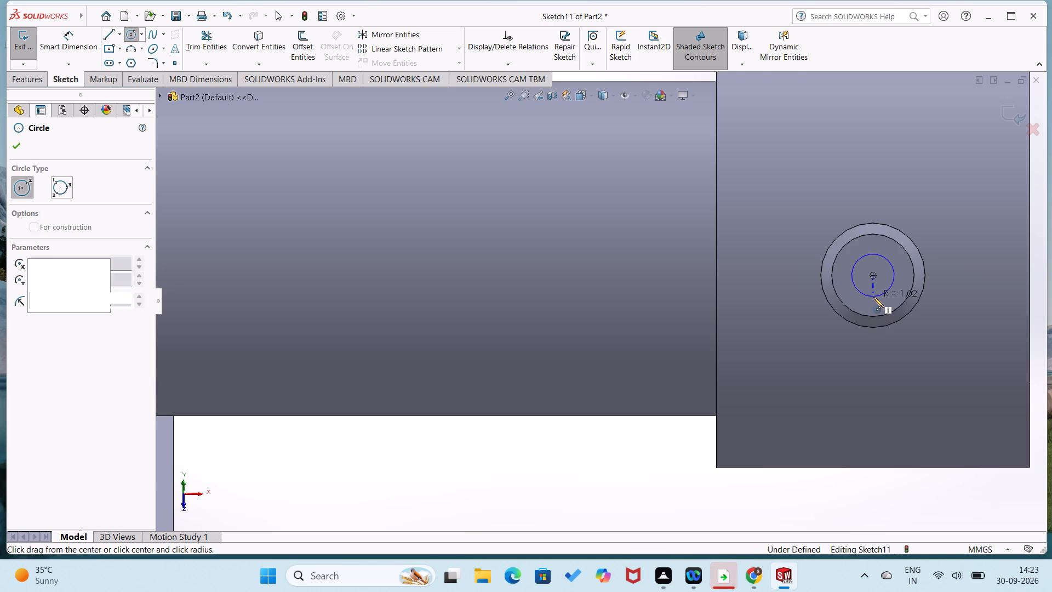
pyautogui.moveTo(888, 374); pyautogui.dragTo(932, 272, button='right')
pyautogui.click(891, 287)
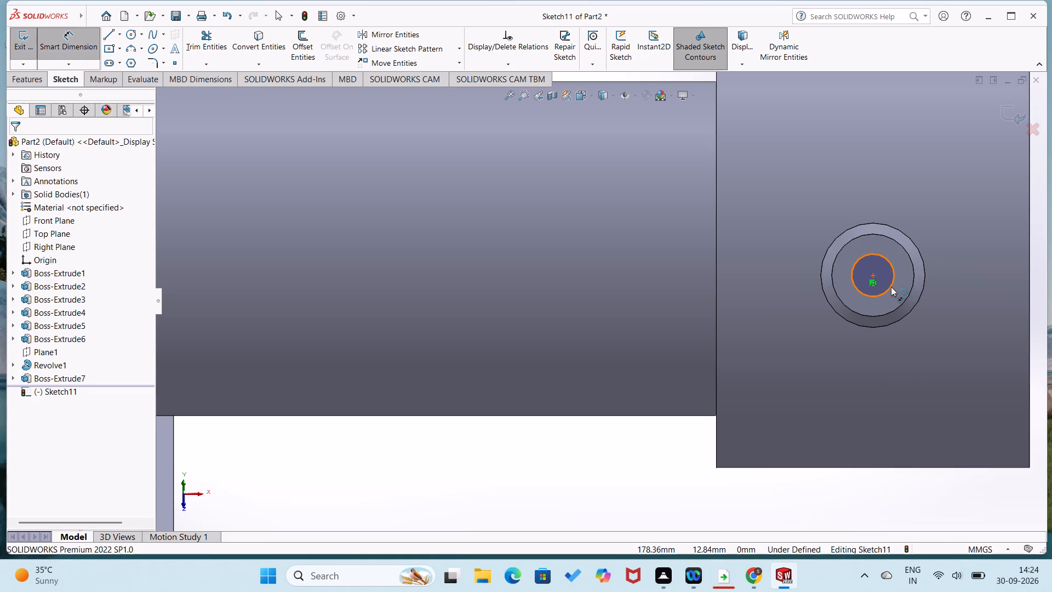
pyautogui.click(937, 284)
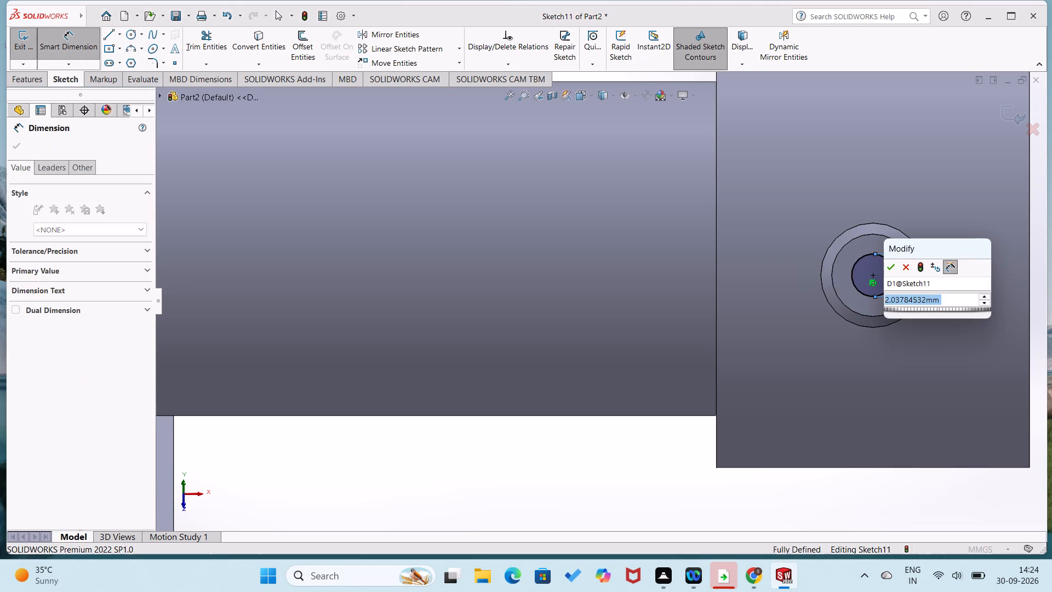
pyautogui.write('2.5')
pyautogui.press('Return')
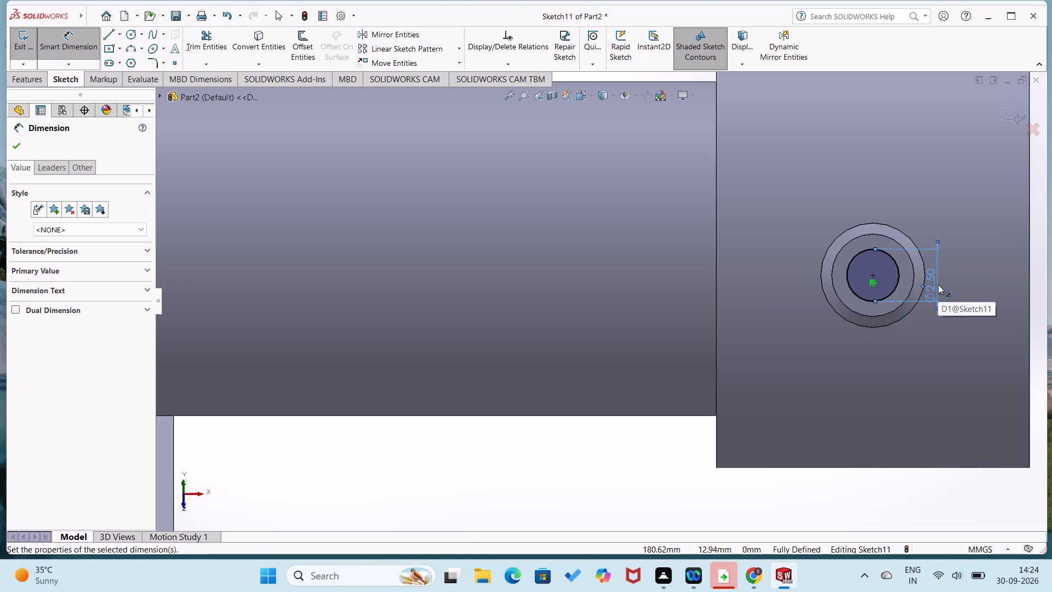
pyautogui.click(16, 141)
# Cut the 2.5 mm circle 5 mm deep into the tapered knob with a blind Extruded Cut.
pyautogui.click(41, 81)
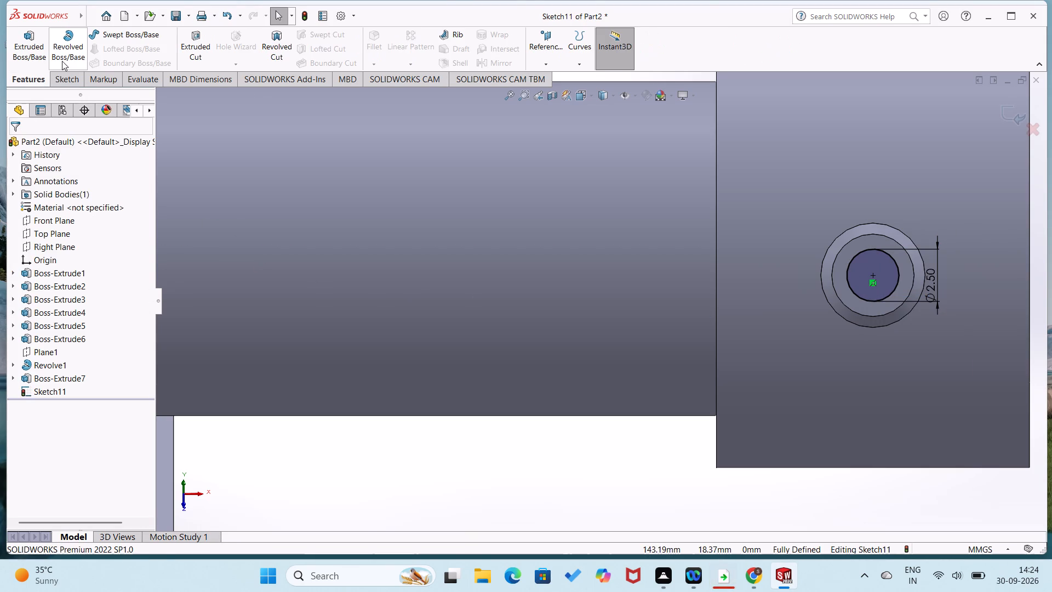
pyautogui.click(192, 48)
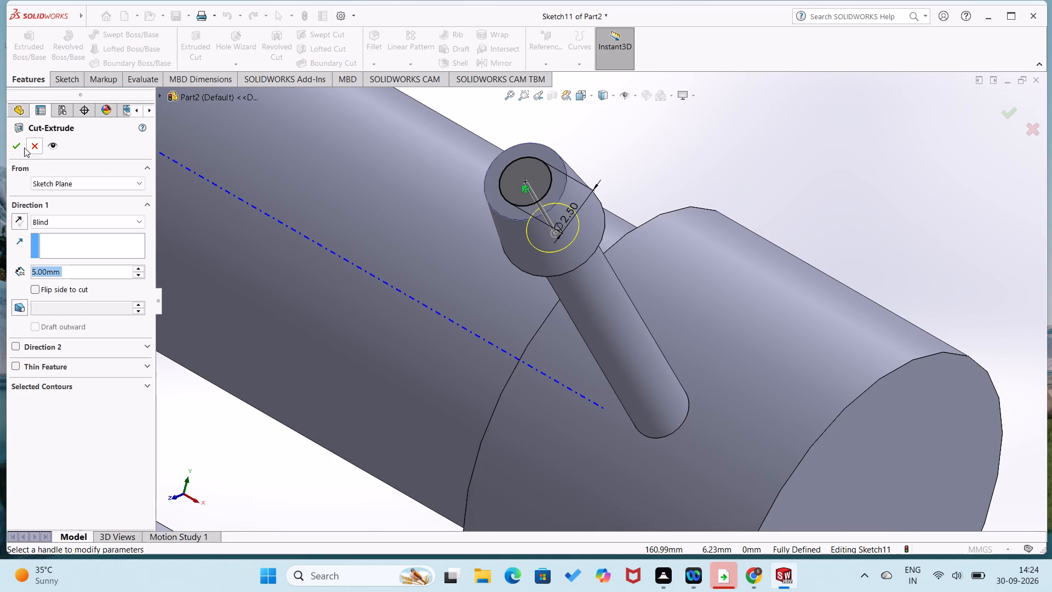
pyautogui.click(21, 145)
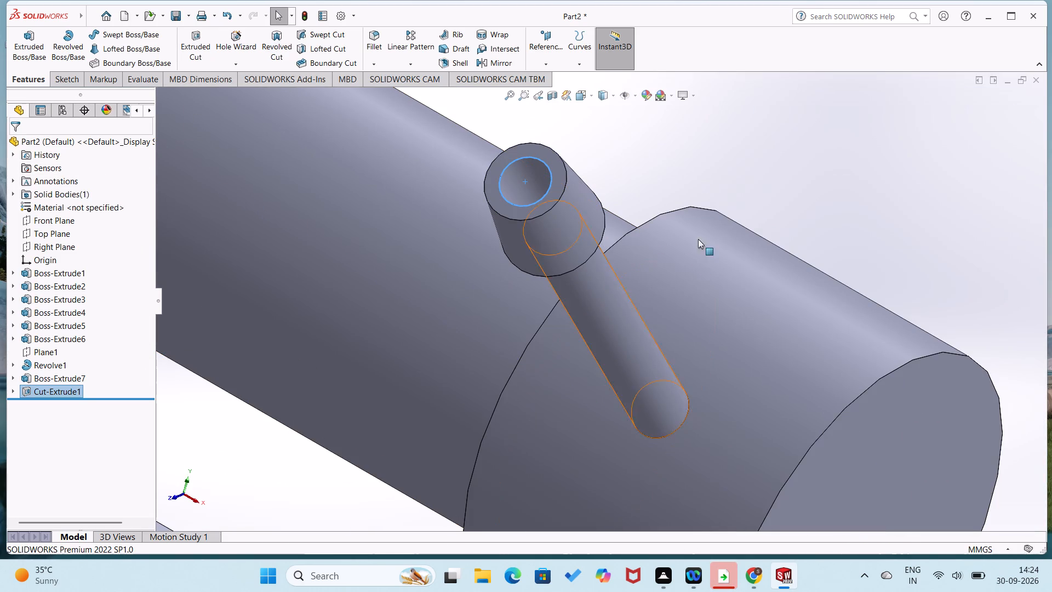
pyautogui.click(918, 176)
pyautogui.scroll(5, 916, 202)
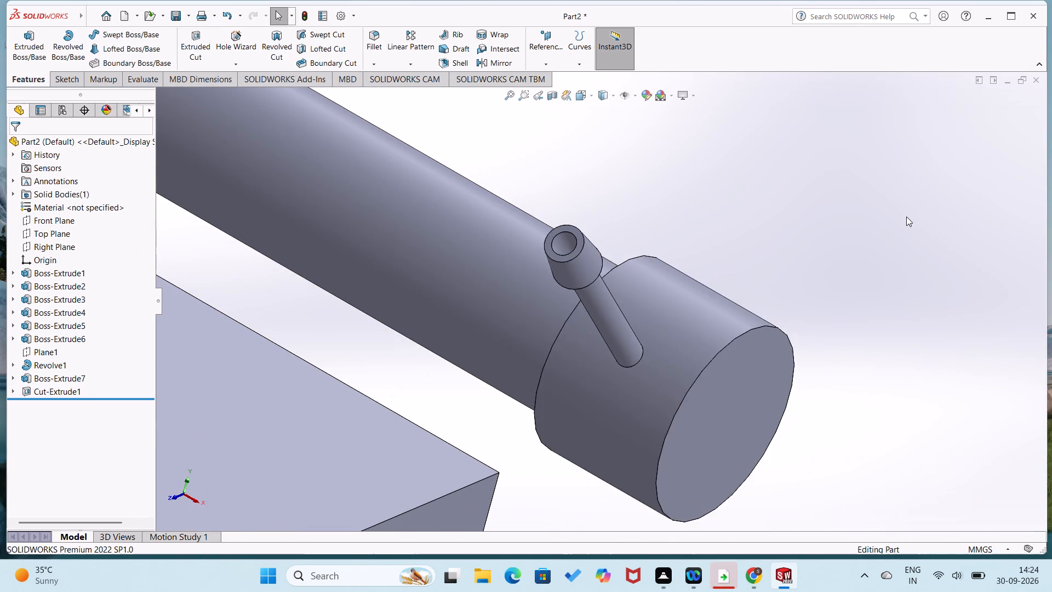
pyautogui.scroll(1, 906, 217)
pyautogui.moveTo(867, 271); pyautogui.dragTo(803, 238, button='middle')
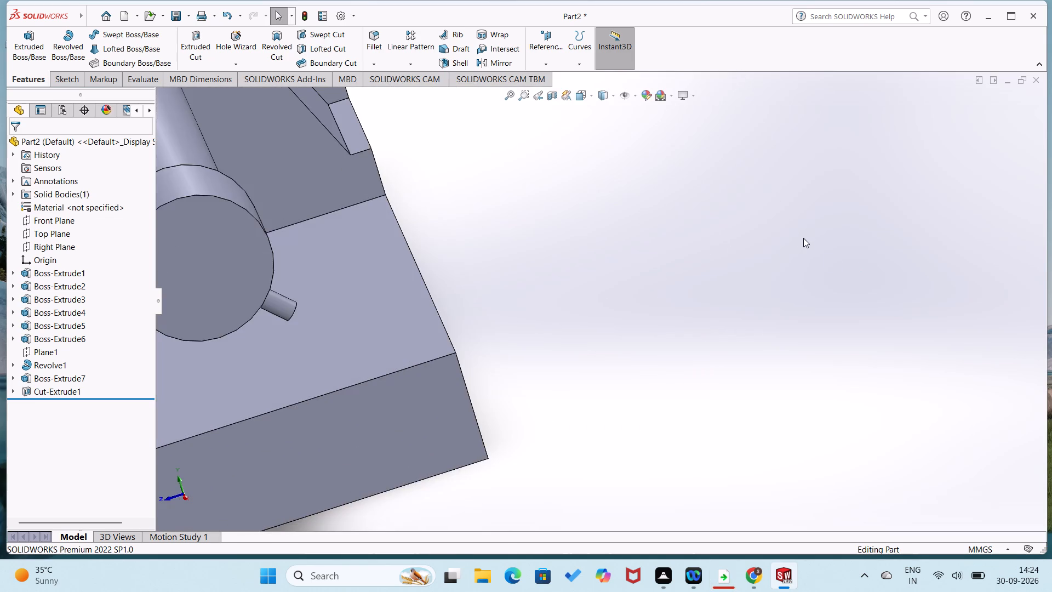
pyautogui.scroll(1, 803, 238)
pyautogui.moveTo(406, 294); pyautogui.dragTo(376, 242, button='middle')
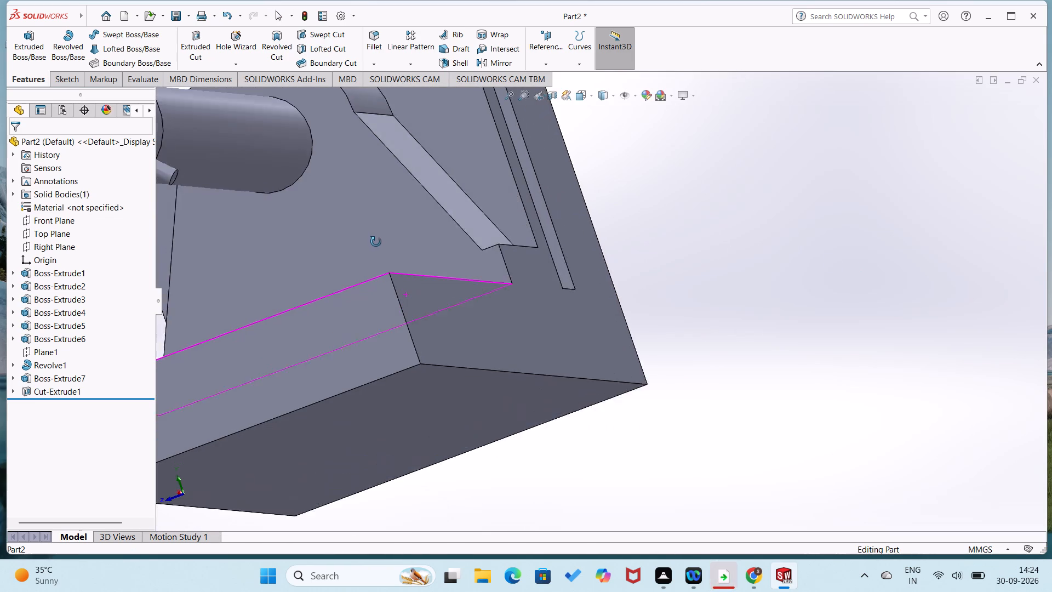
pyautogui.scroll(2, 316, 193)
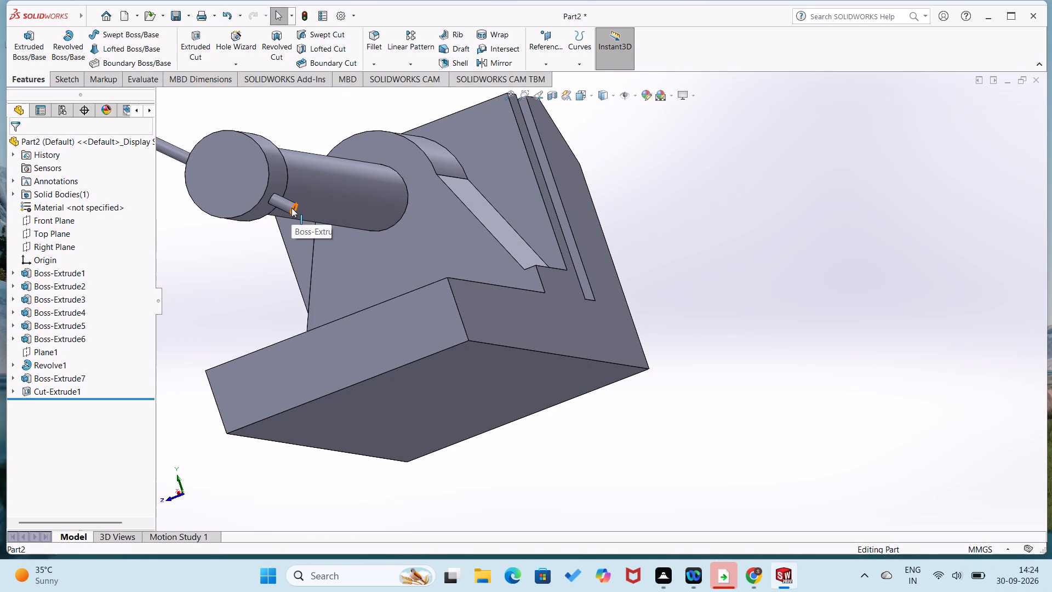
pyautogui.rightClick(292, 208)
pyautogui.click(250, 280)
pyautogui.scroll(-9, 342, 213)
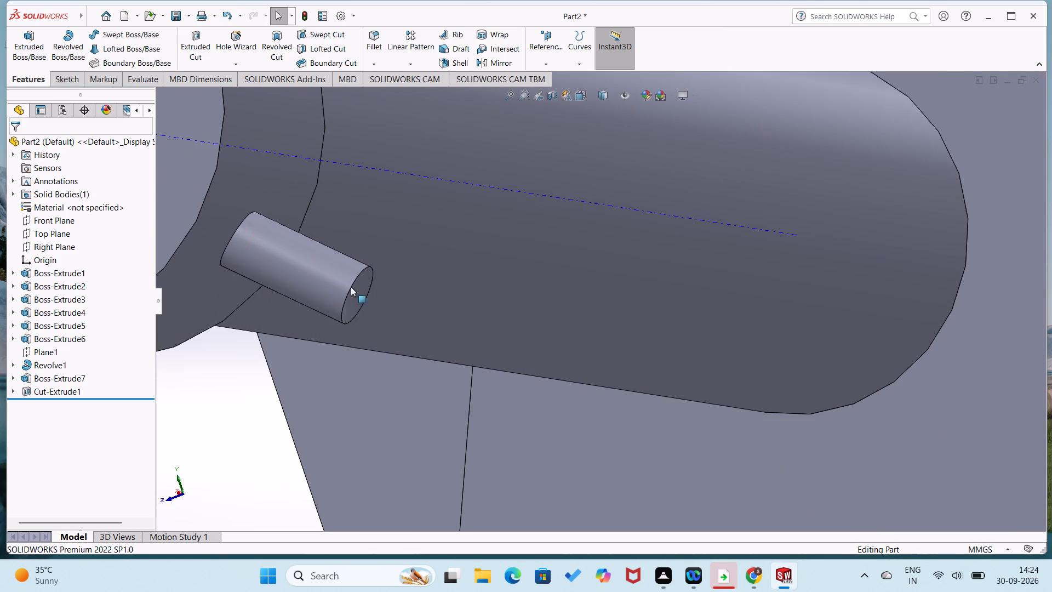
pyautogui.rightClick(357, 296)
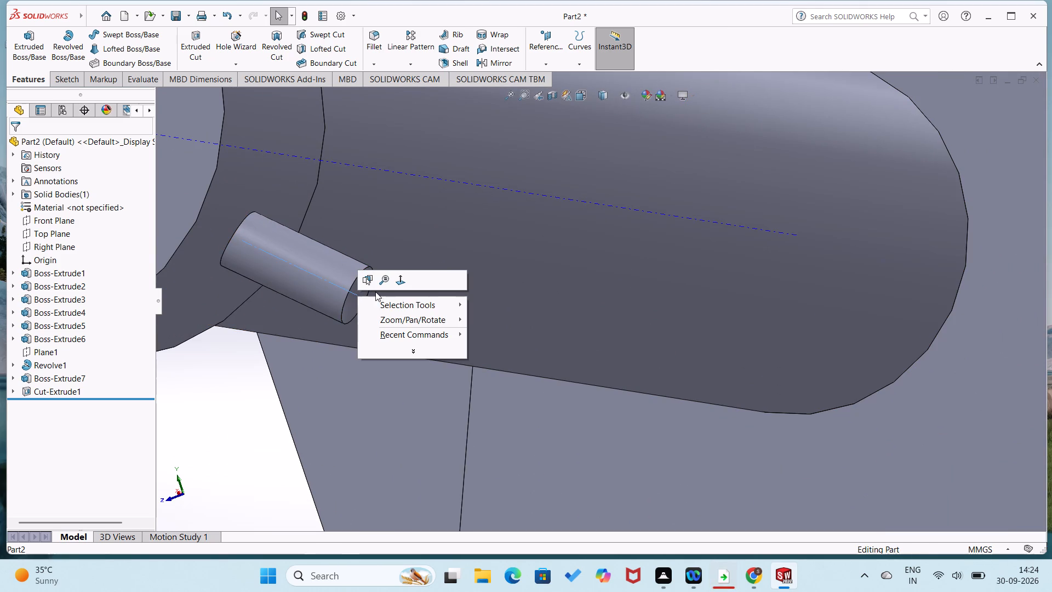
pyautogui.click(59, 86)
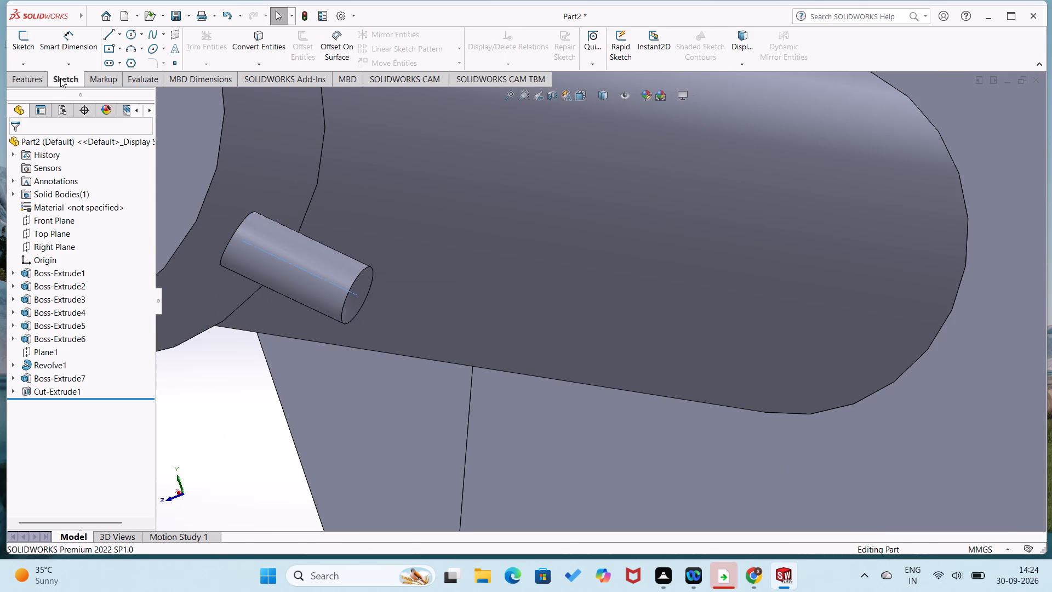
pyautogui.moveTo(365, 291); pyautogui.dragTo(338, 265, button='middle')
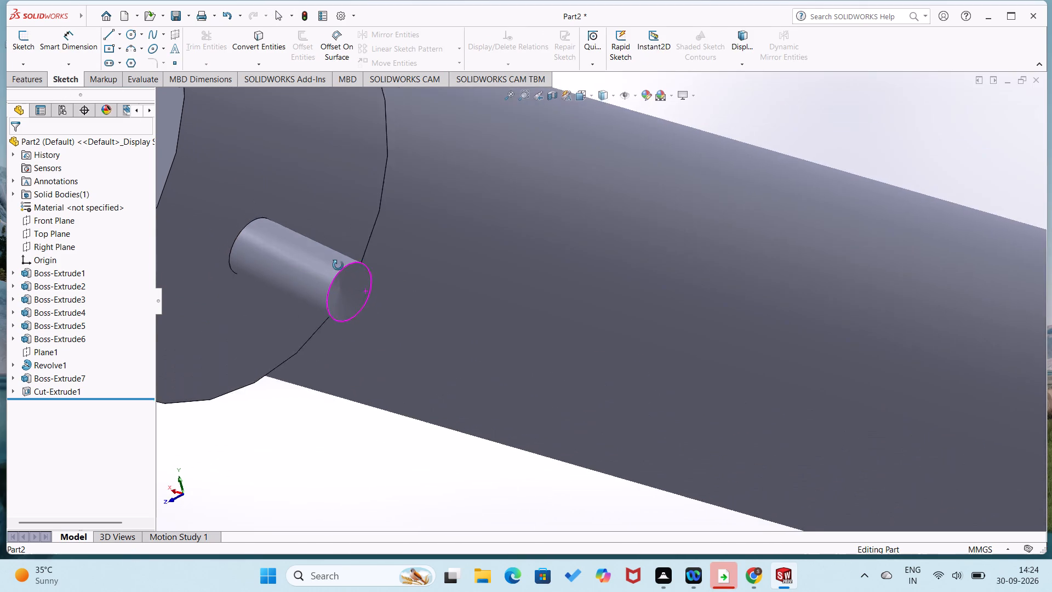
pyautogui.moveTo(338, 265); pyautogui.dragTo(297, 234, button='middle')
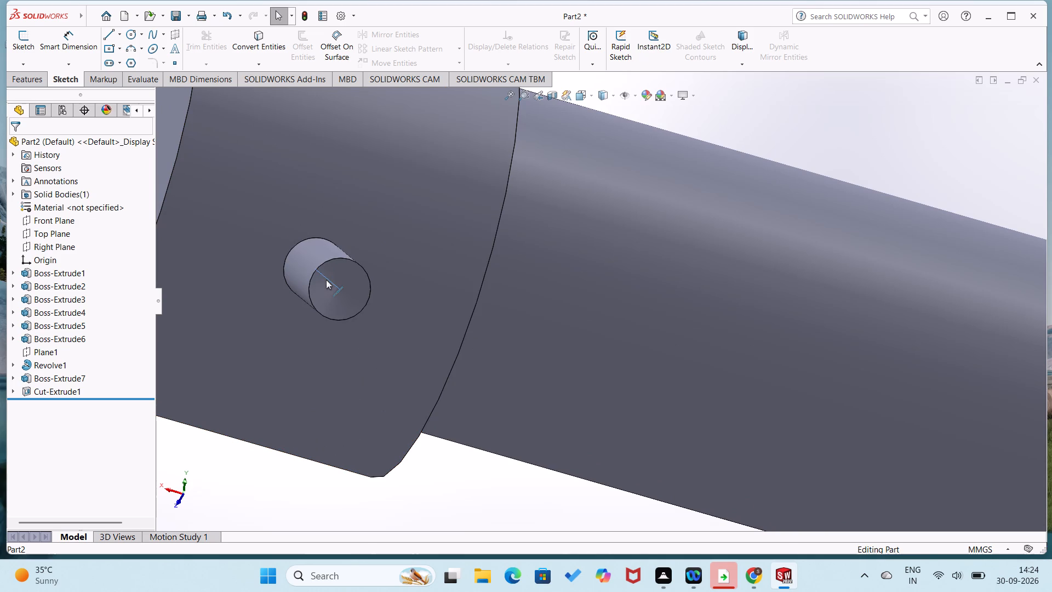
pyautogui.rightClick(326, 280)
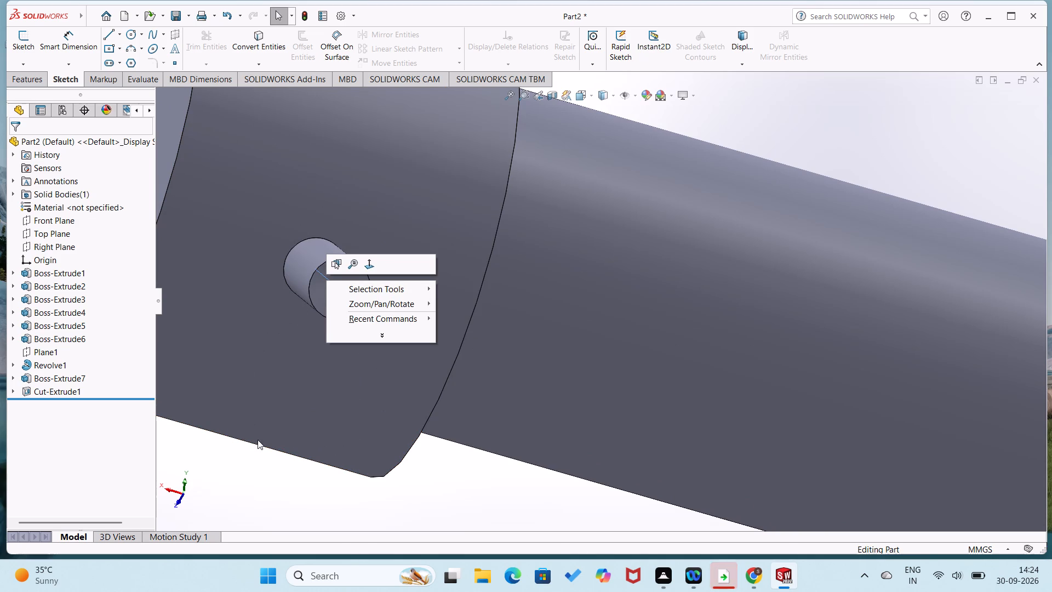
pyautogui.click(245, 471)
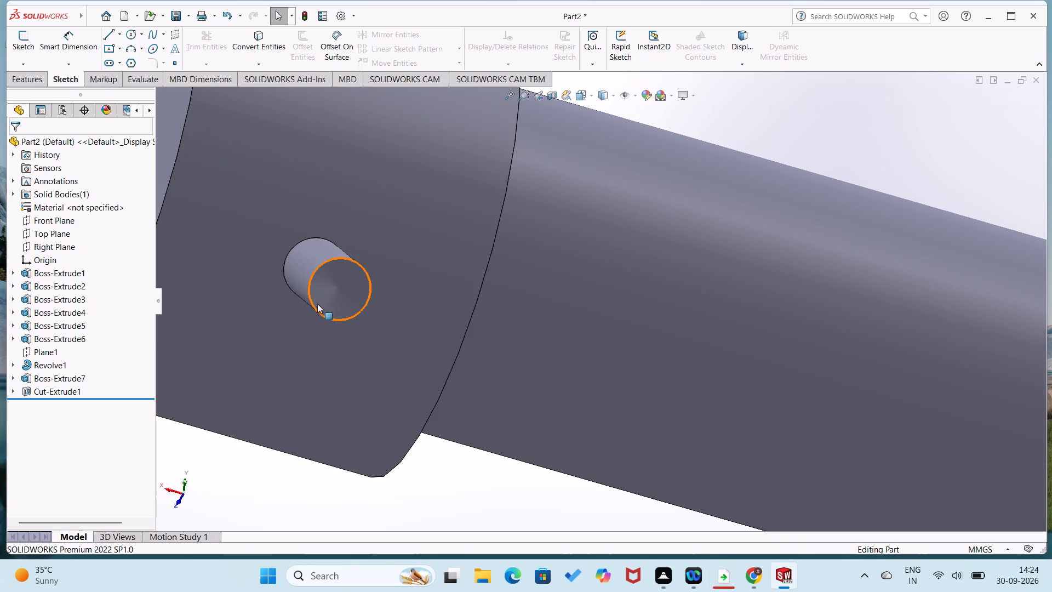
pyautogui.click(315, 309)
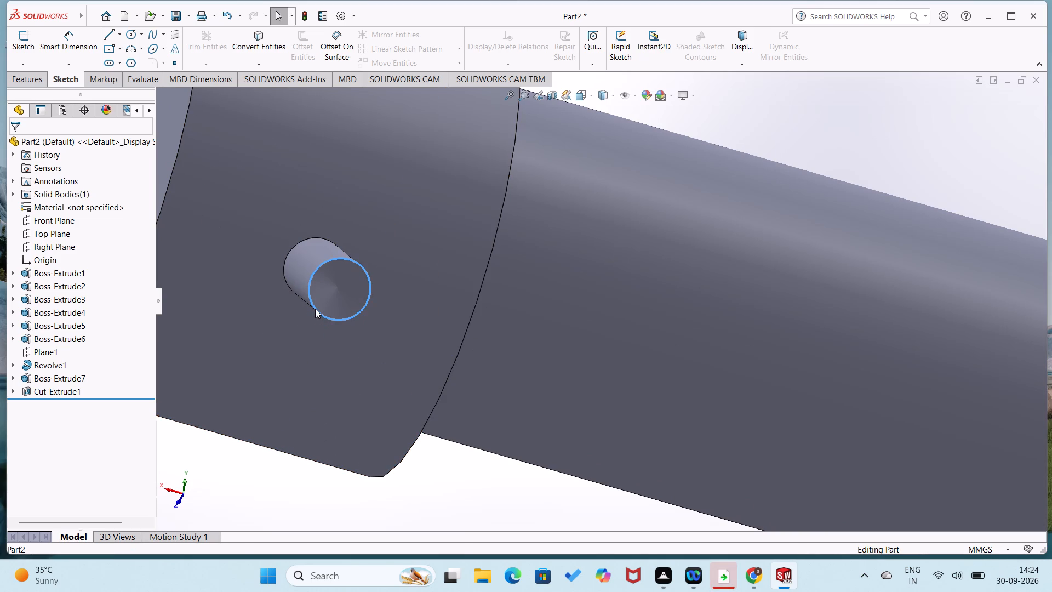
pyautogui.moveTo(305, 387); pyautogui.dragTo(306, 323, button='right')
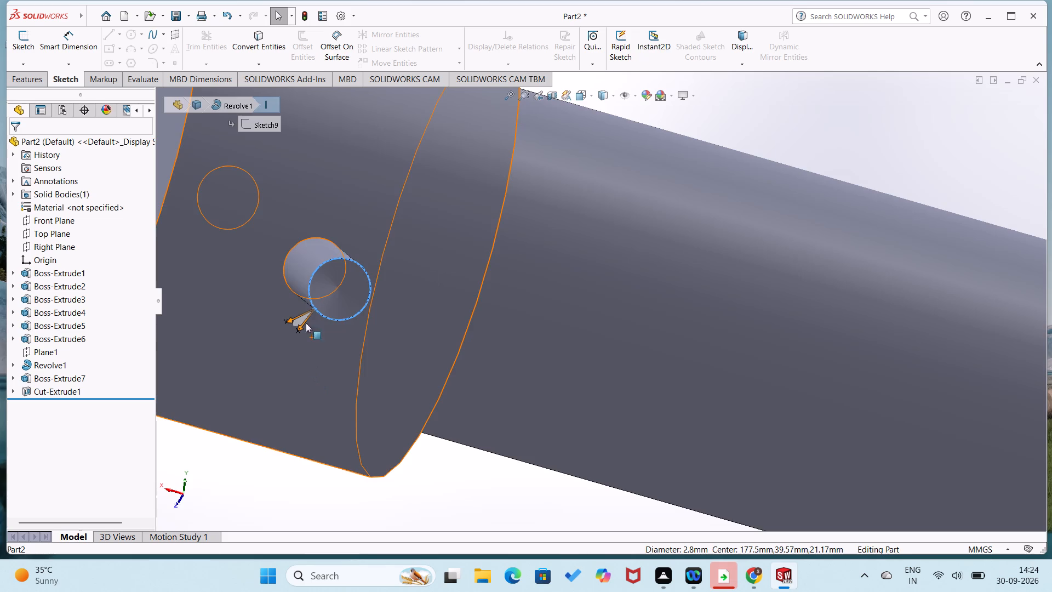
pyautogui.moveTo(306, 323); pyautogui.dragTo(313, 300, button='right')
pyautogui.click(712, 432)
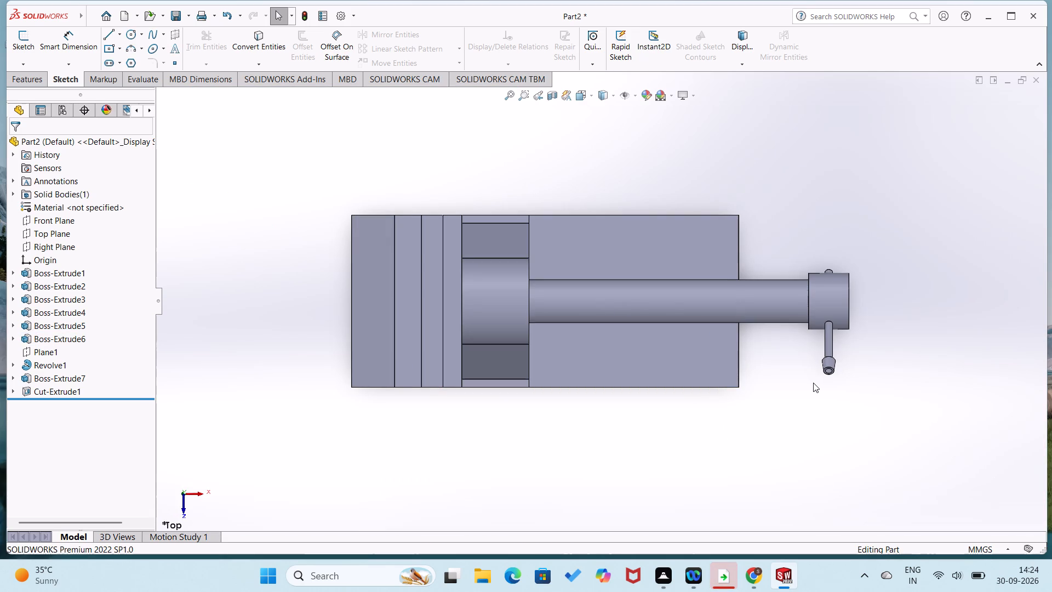
# Fillet the inner edge where the tapered boss's sloping side meets its foot ledge, on the bored knob's side, with a 3 mm radius.
pyautogui.moveTo(807, 383); pyautogui.dragTo(825, 224, button='middle')
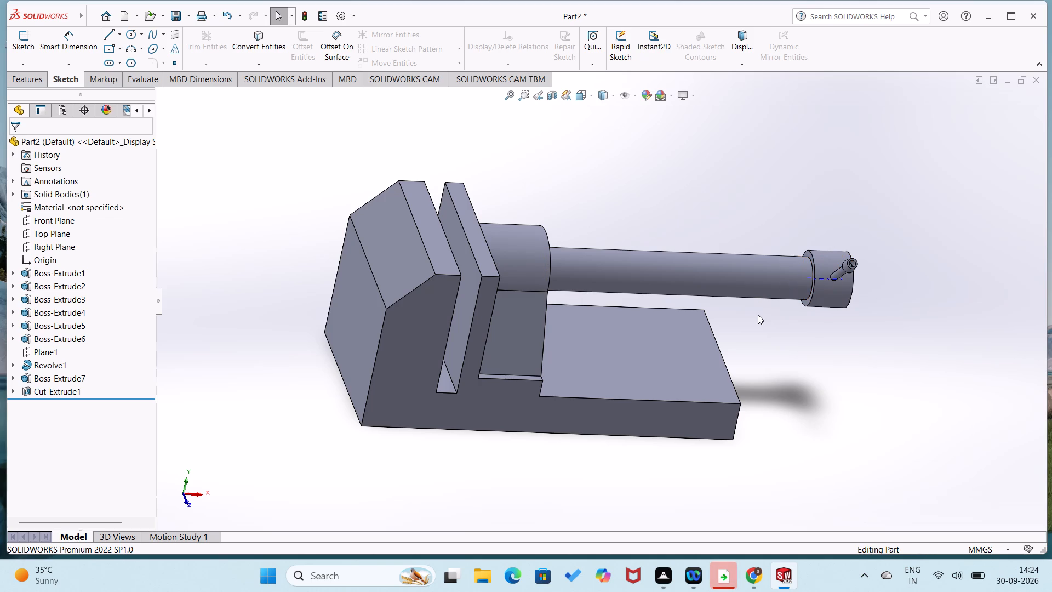
pyautogui.moveTo(757, 315); pyautogui.dragTo(583, 357, button='middle')
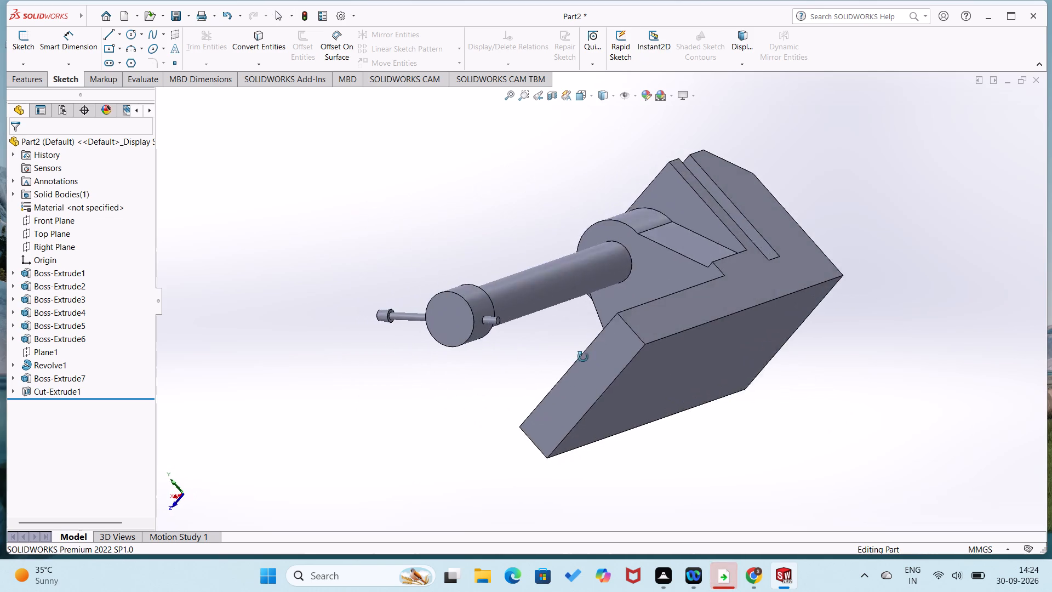
pyautogui.moveTo(583, 357); pyautogui.dragTo(616, 345, button='middle')
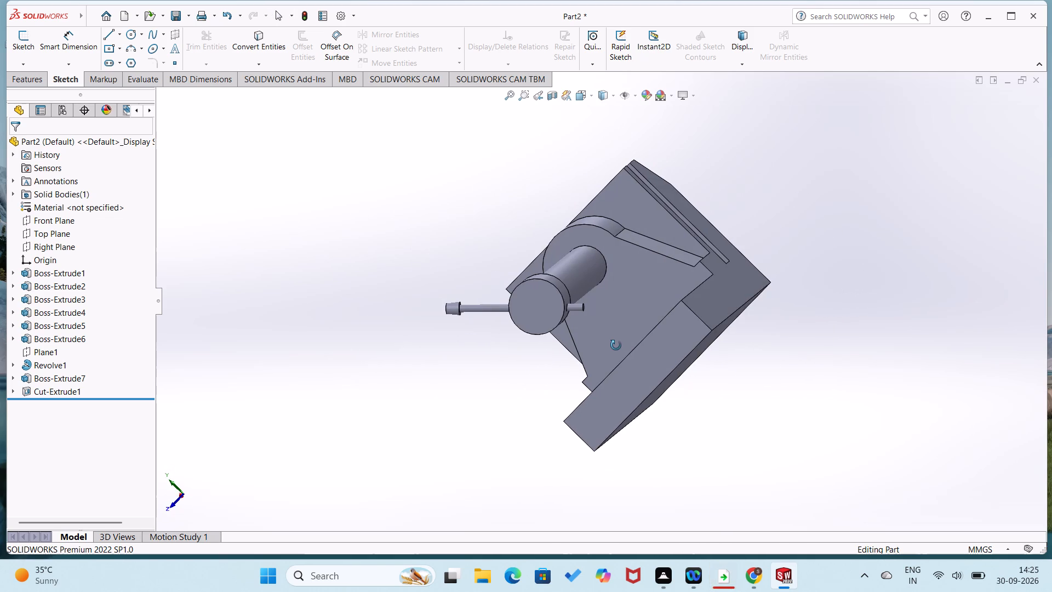
pyautogui.moveTo(616, 345); pyautogui.dragTo(617, 346, button='middle')
pyautogui.moveTo(608, 362); pyautogui.dragTo(609, 363, button='middle')
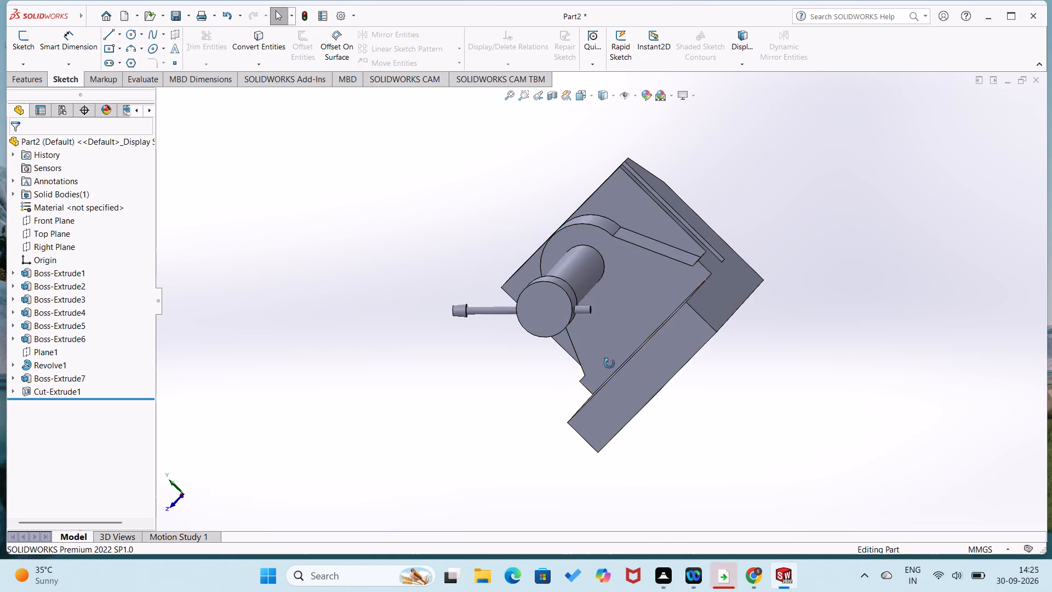
pyautogui.moveTo(609, 363); pyautogui.dragTo(659, 378, button='middle')
pyautogui.scroll(-5, 478, 342)
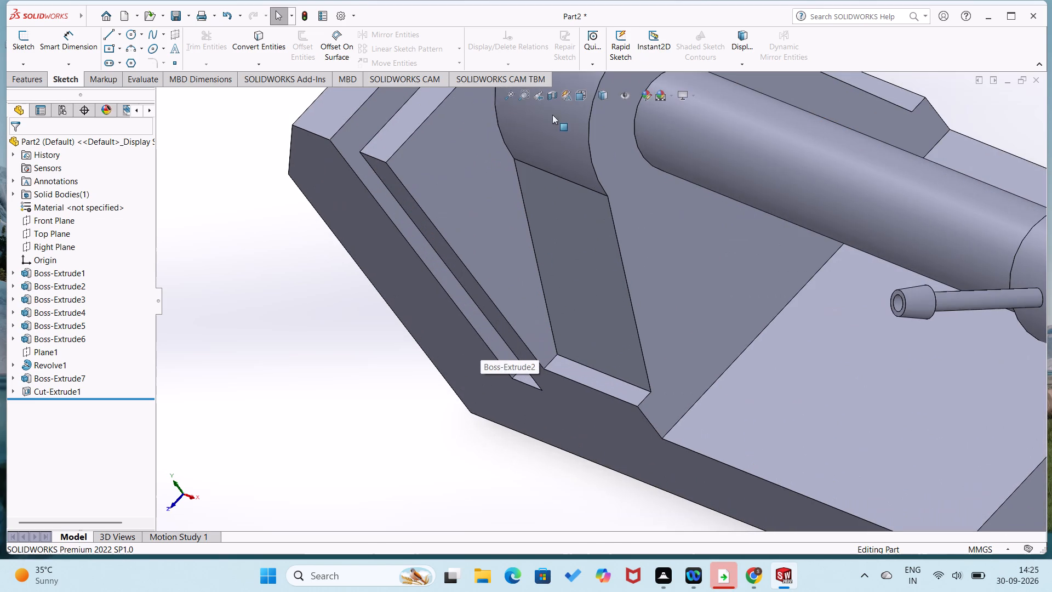
pyautogui.click(36, 77)
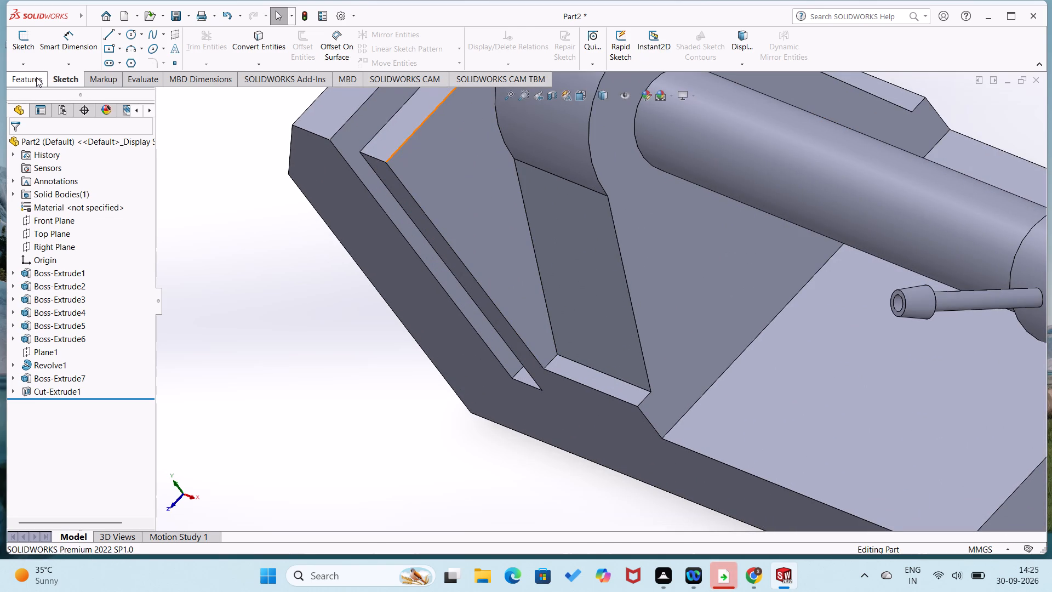
pyautogui.click(379, 63)
pyautogui.click(381, 75)
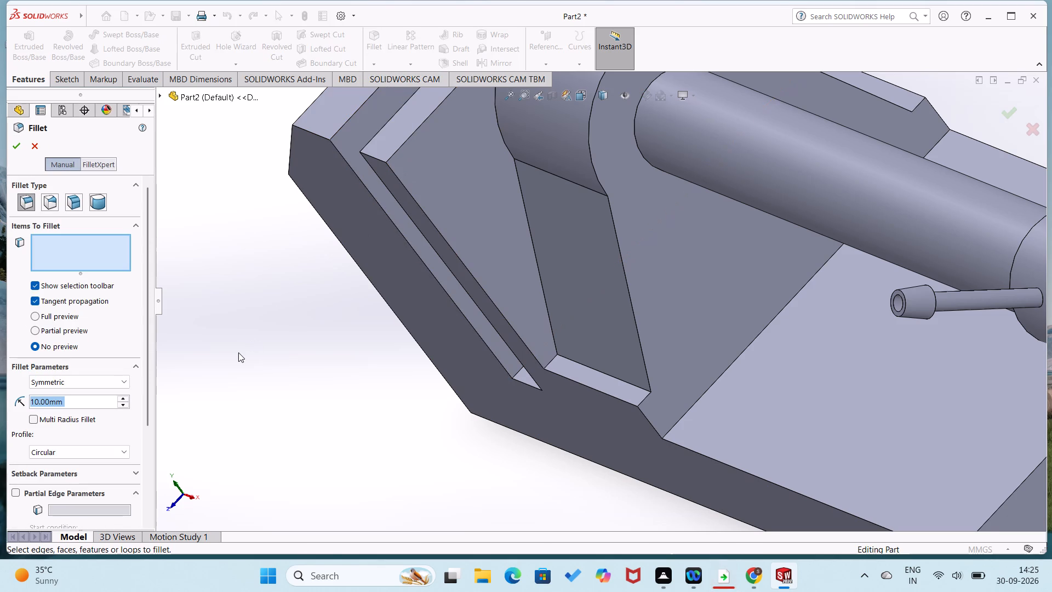
pyautogui.press('3')
pyautogui.press('Return')
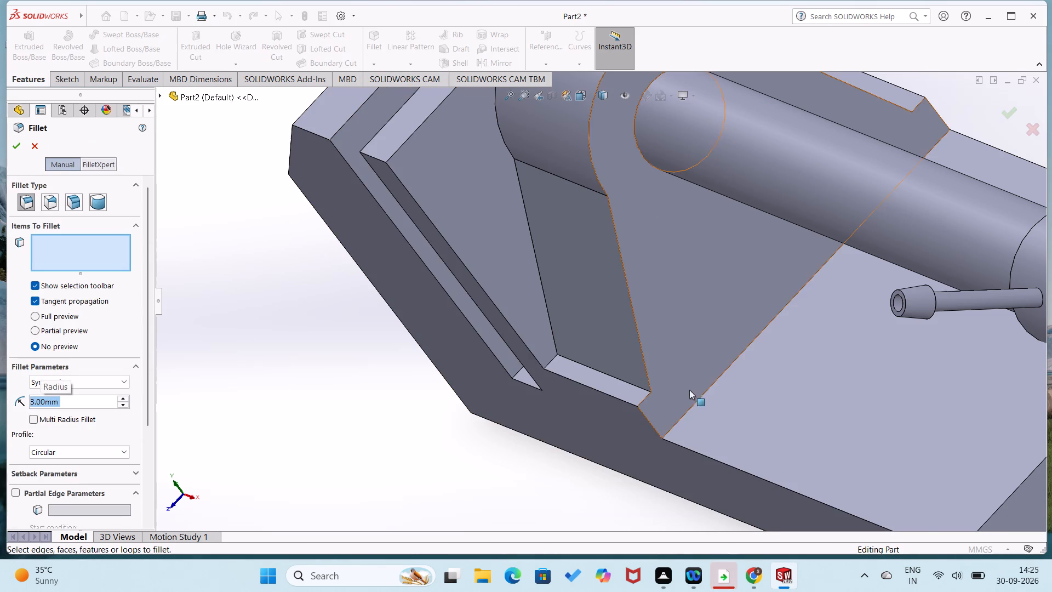
pyautogui.click(644, 389)
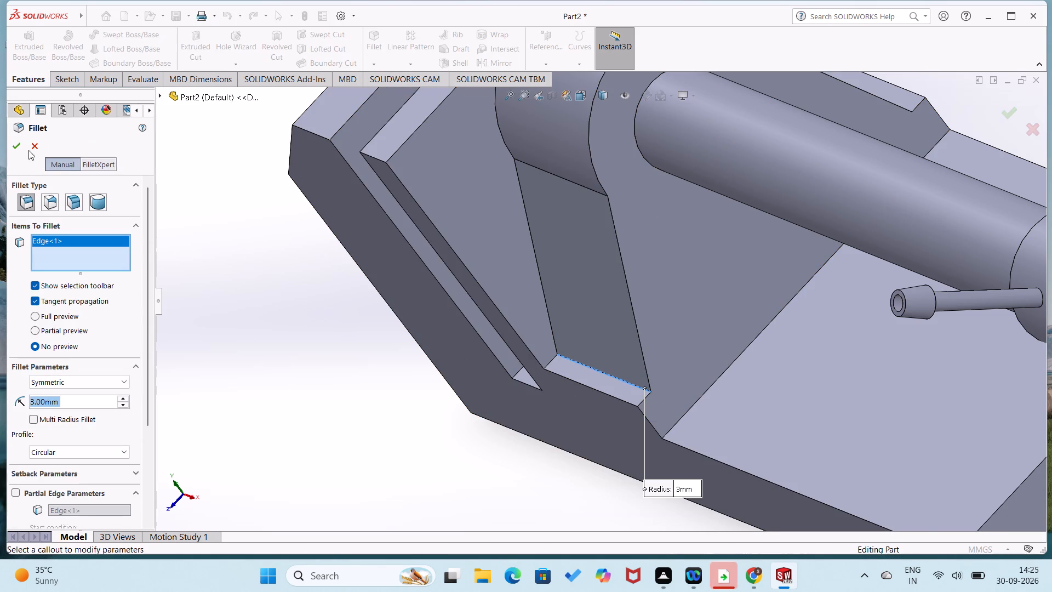
pyautogui.click(19, 138)
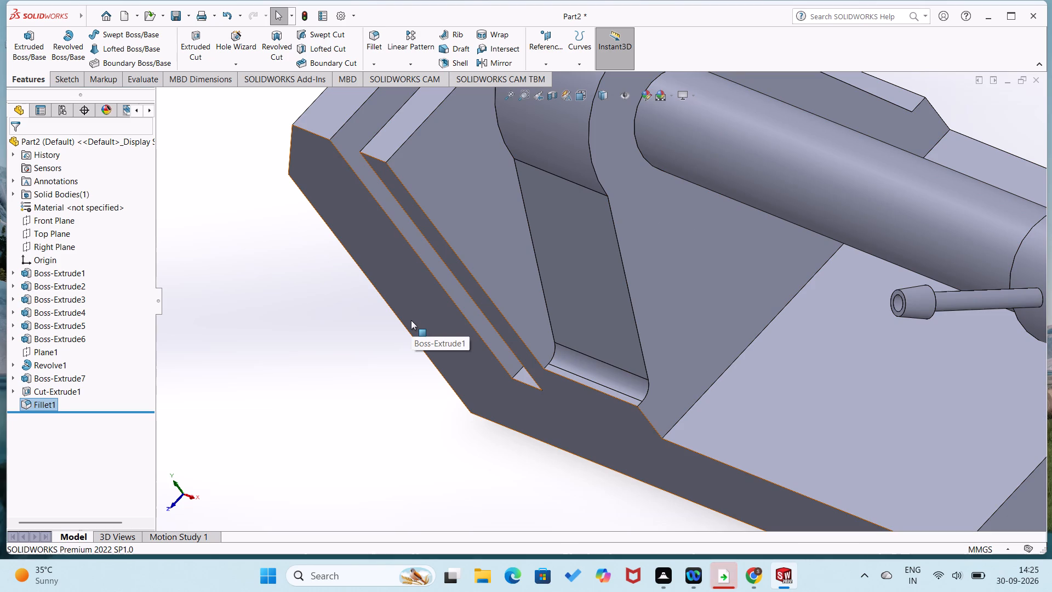
# Apply a matching 3 mm fillet to the inner edge between the tapered boss's opposite sloping side and its foot ledge.
pyautogui.moveTo(844, 163); pyautogui.dragTo(845, 166, button='middle')
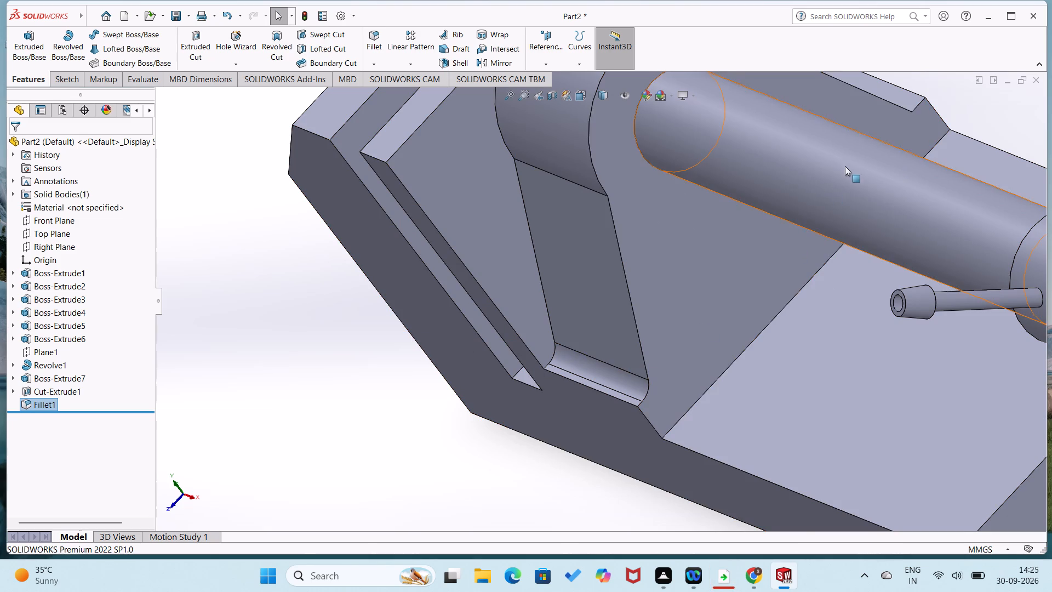
pyautogui.moveTo(845, 166); pyautogui.dragTo(812, 241, button='middle')
pyautogui.scroll(3, 814, 240)
pyautogui.scroll(2, 862, 200)
pyautogui.scroll(-3, 795, 142)
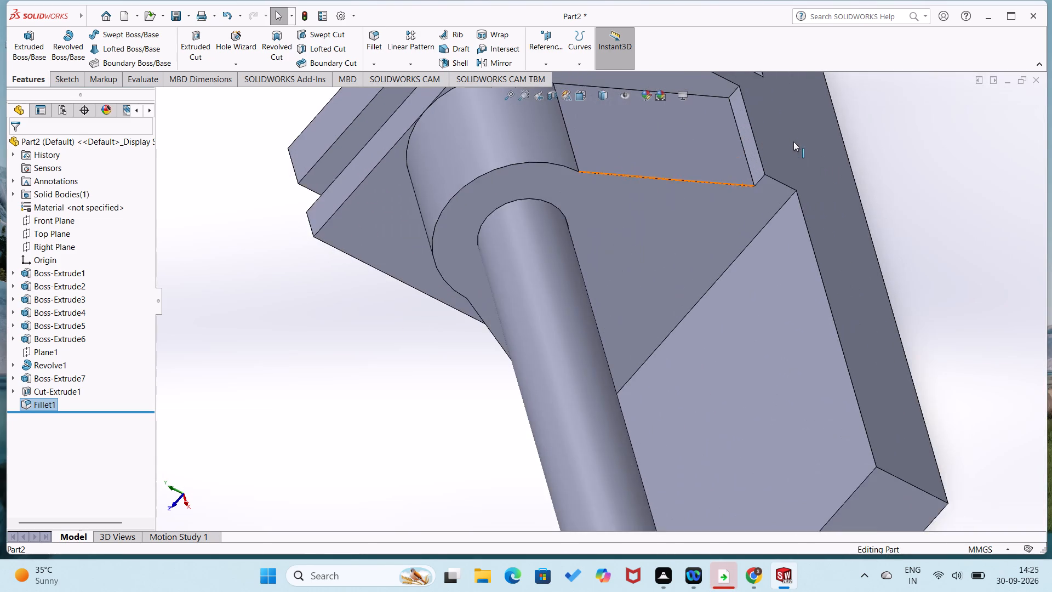
pyautogui.scroll(-4, 793, 141)
pyautogui.click(374, 64)
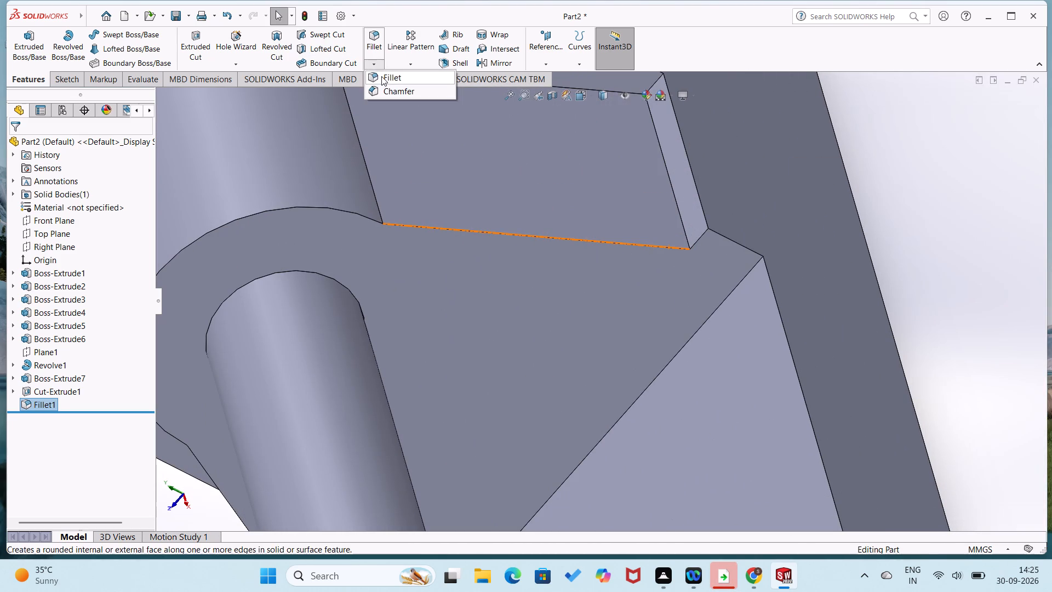
pyautogui.click(381, 76)
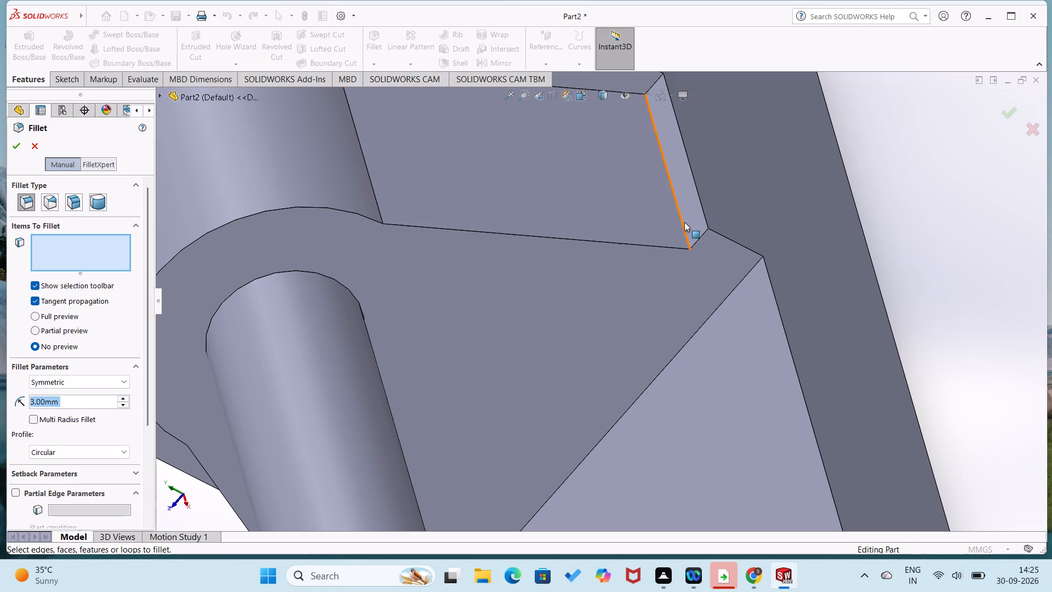
pyautogui.click(682, 221)
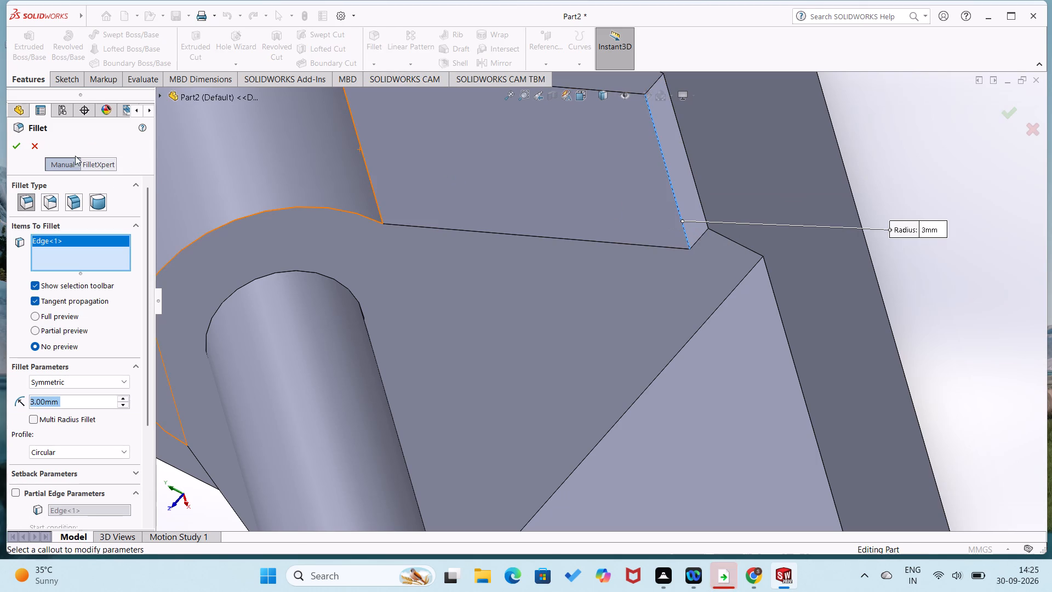
pyautogui.click(15, 149)
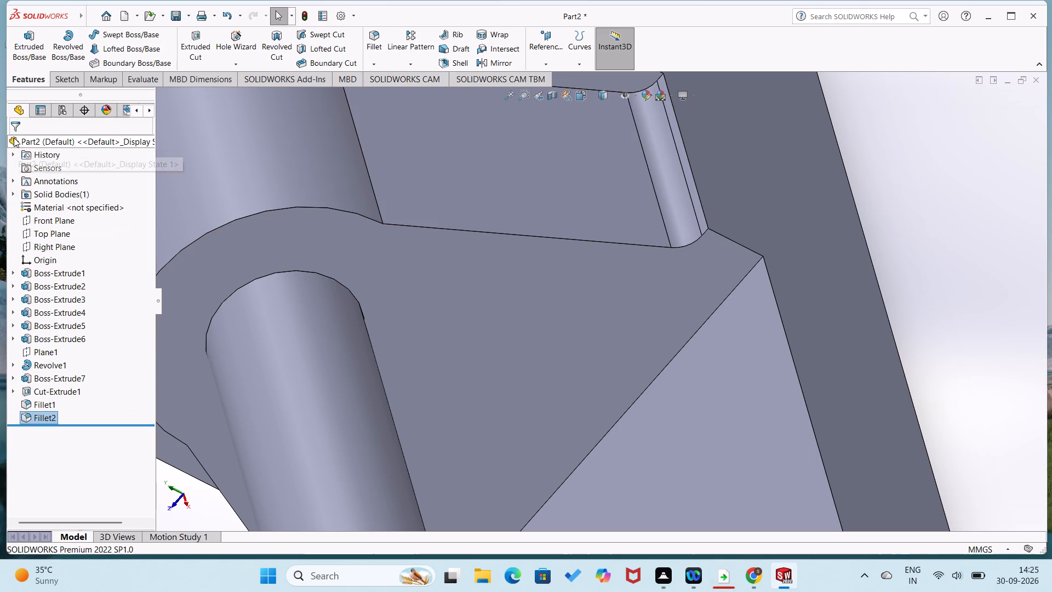
# Start a new sketch on the base's end face beneath the rod head.
pyautogui.scroll(6, 268, 258)
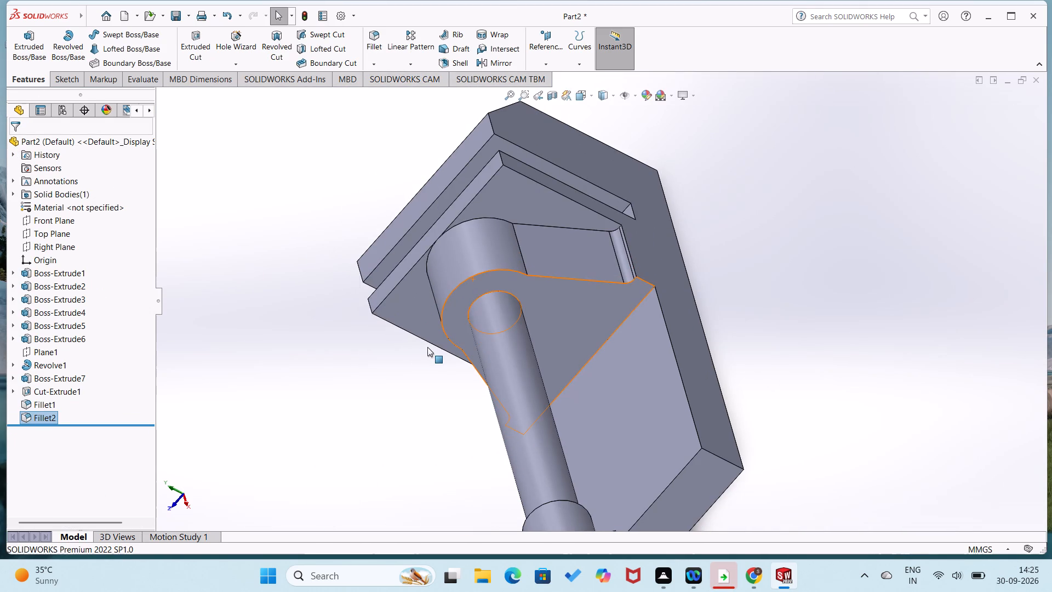
pyautogui.moveTo(428, 348); pyautogui.dragTo(464, 307, button='middle')
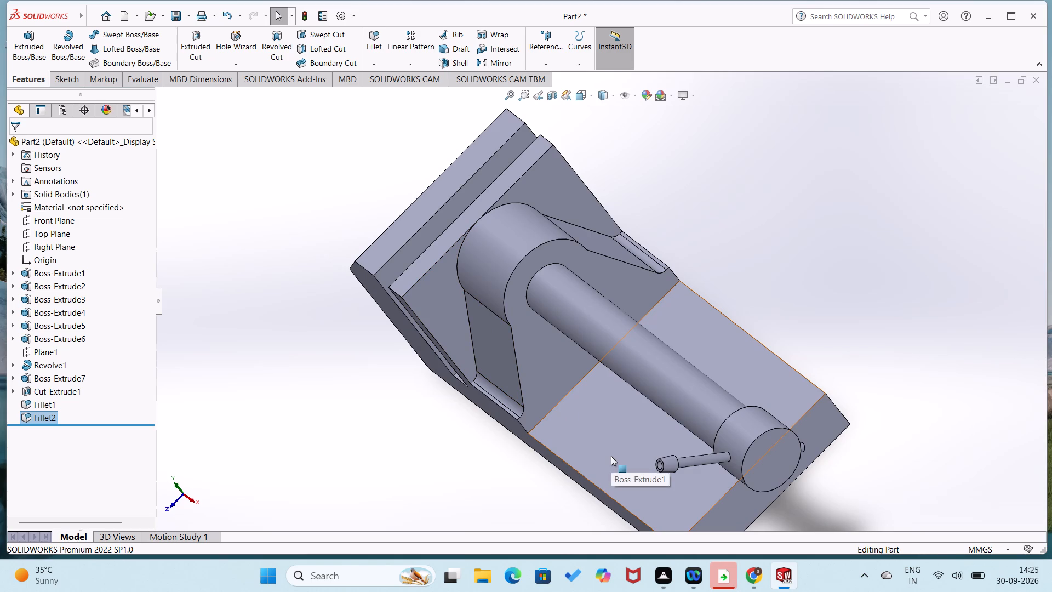
pyautogui.rightClick(728, 518)
pyautogui.click(755, 320)
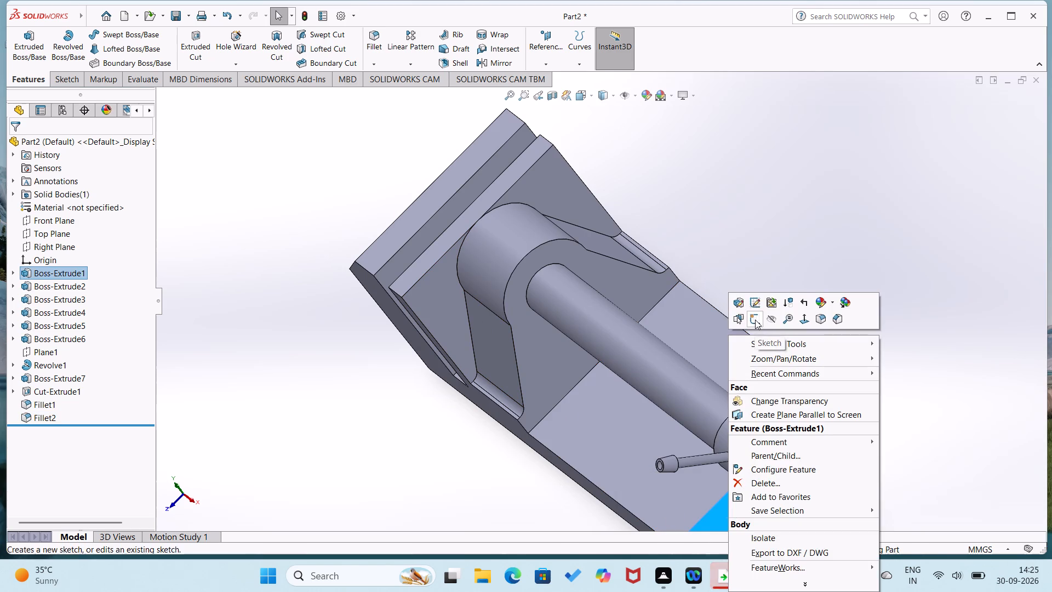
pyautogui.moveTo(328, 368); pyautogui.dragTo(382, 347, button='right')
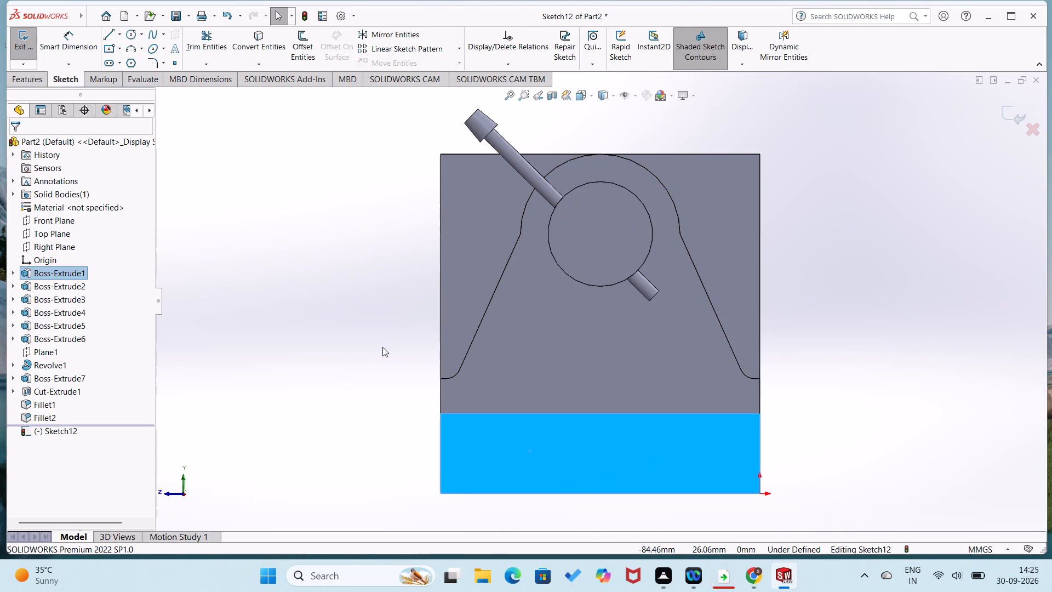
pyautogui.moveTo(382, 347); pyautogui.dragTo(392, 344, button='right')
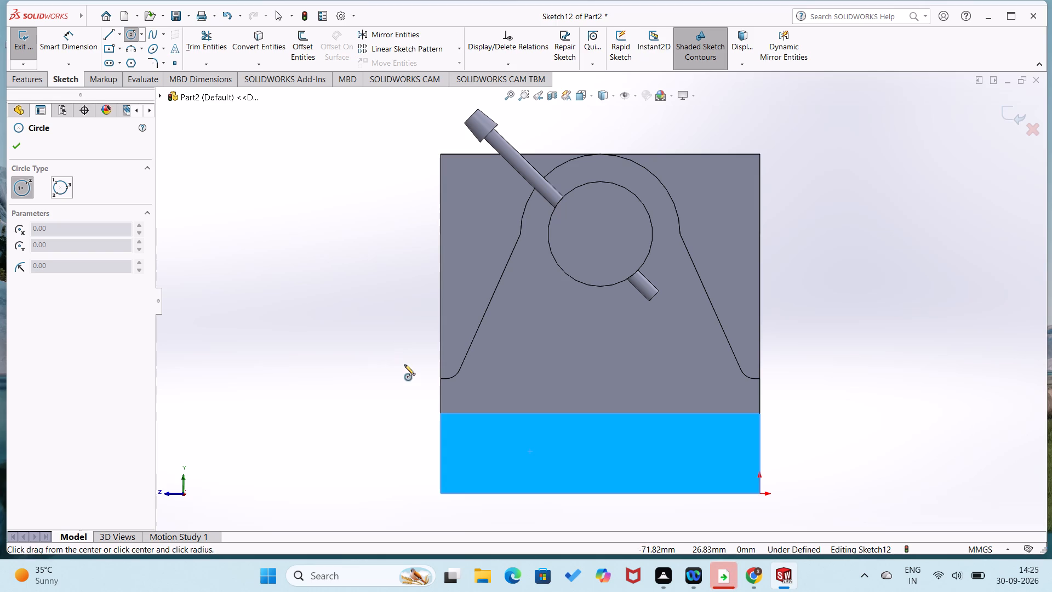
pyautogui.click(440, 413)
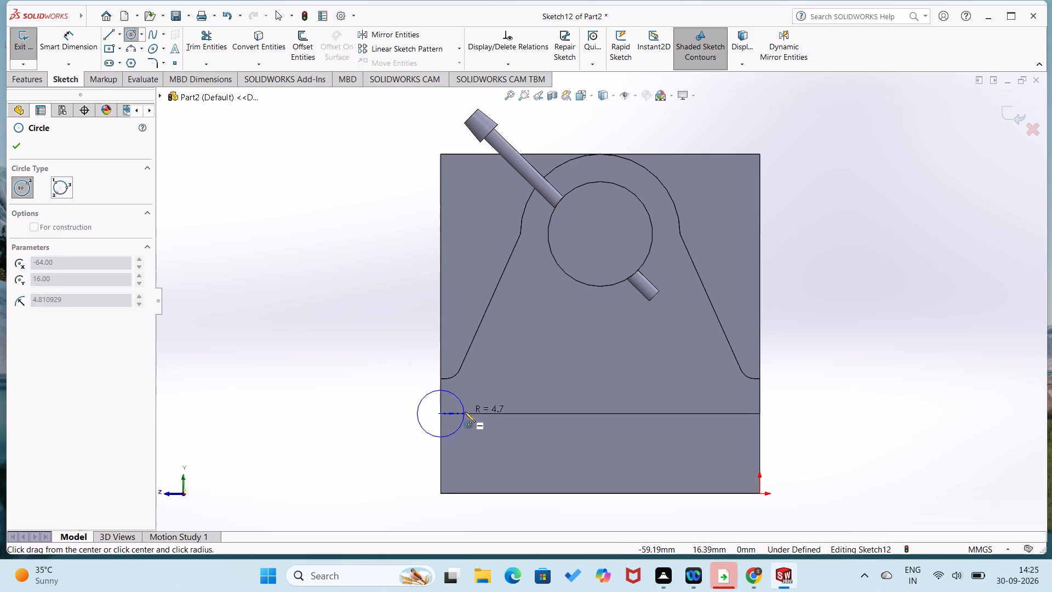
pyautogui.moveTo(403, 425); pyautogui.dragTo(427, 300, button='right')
# Sketch a short horizontal line along the end face's upper edge, starting from its corner on the side away from the origin.
pyautogui.moveTo(411, 399); pyautogui.dragTo(350, 408, button='right')
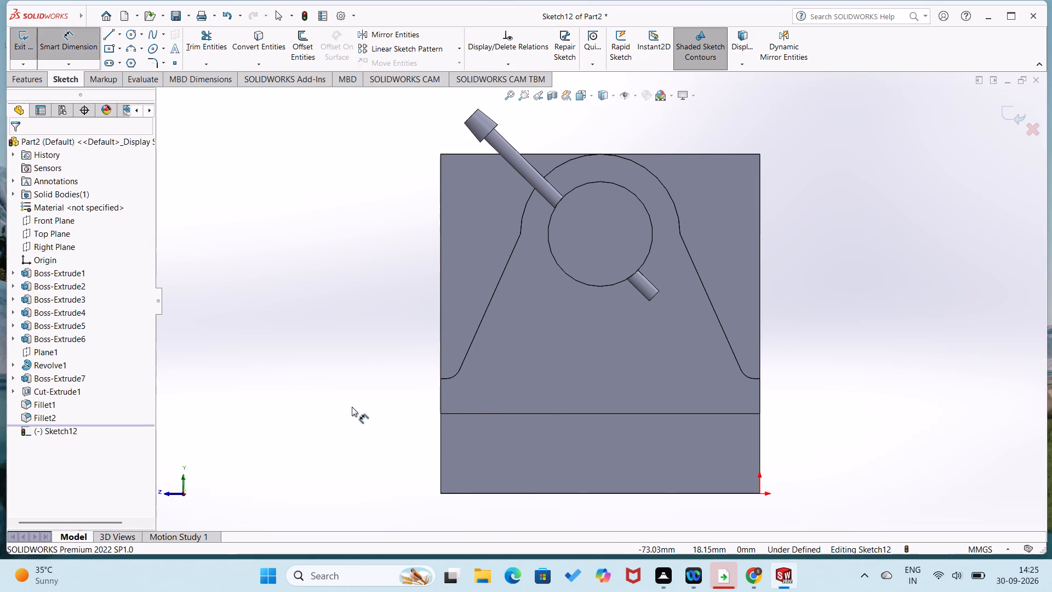
pyautogui.click(441, 414)
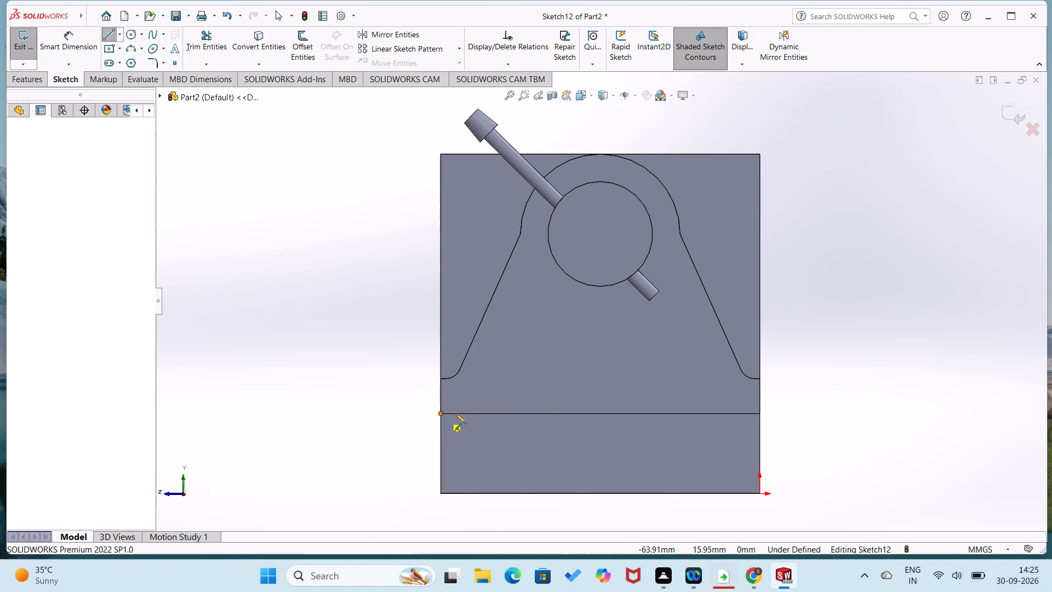
pyautogui.click(462, 412)
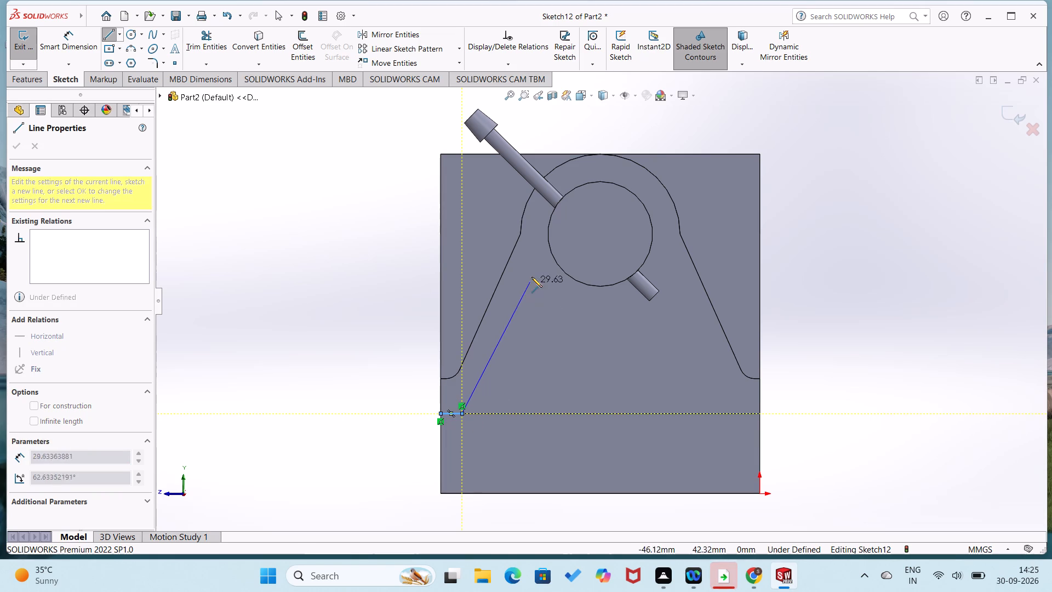
pyautogui.moveTo(518, 300); pyautogui.dragTo(539, 216, button='right')
# Sketch a circle of about 8.5 mm radius overlapping the lower part of the rod head.
pyautogui.moveTo(542, 308); pyautogui.dragTo(628, 328, button='right')
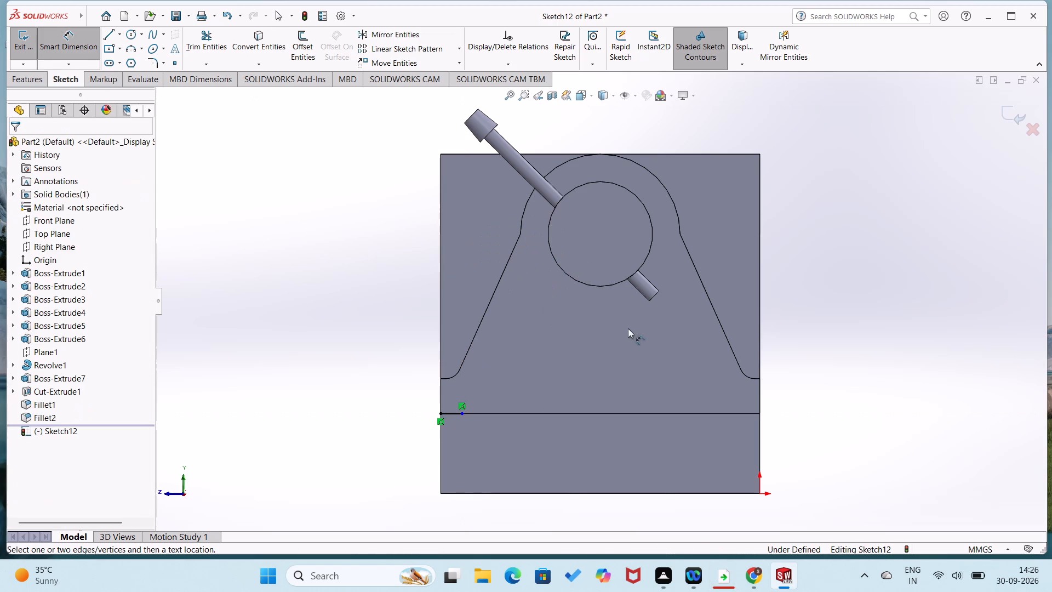
pyautogui.moveTo(628, 328); pyautogui.dragTo(636, 329, button='right')
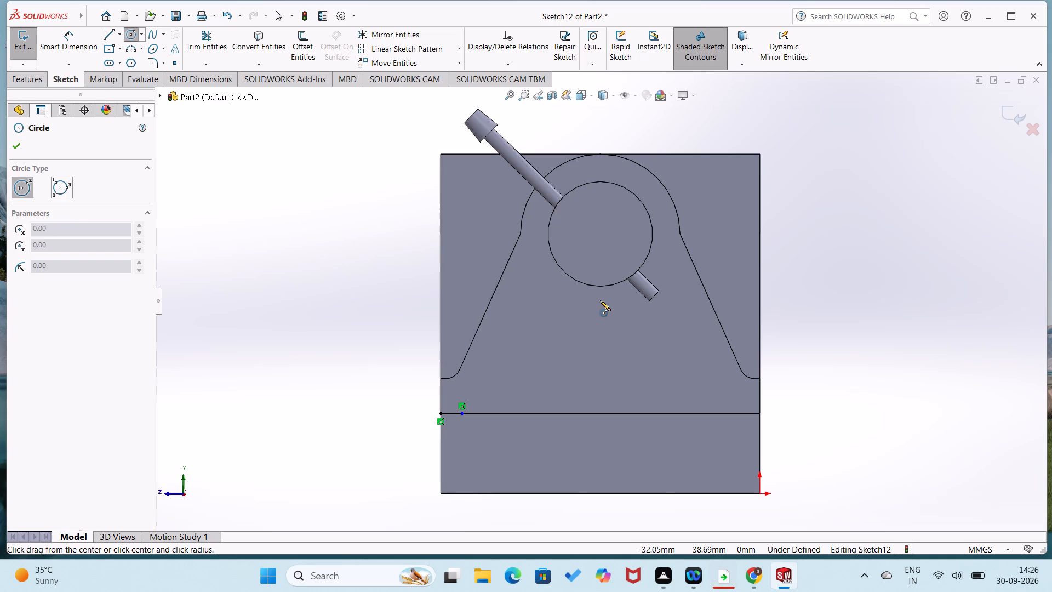
pyautogui.click(603, 273)
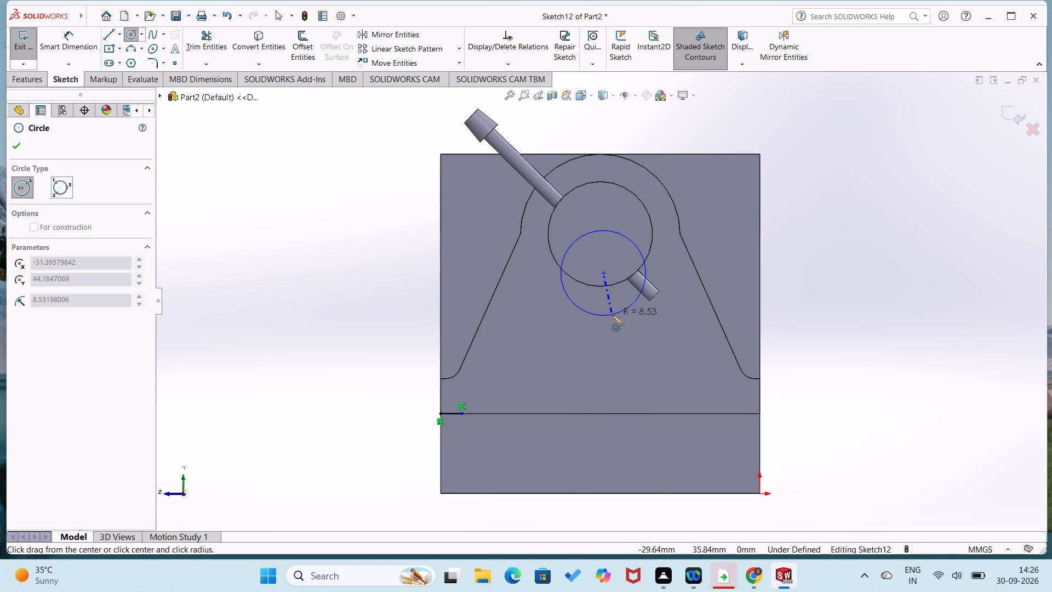
pyautogui.click(612, 315)
# Dimension the circle's centre vertically from the origin with a value of 16+45 mm.
pyautogui.moveTo(643, 358); pyautogui.dragTo(679, 219, button='right')
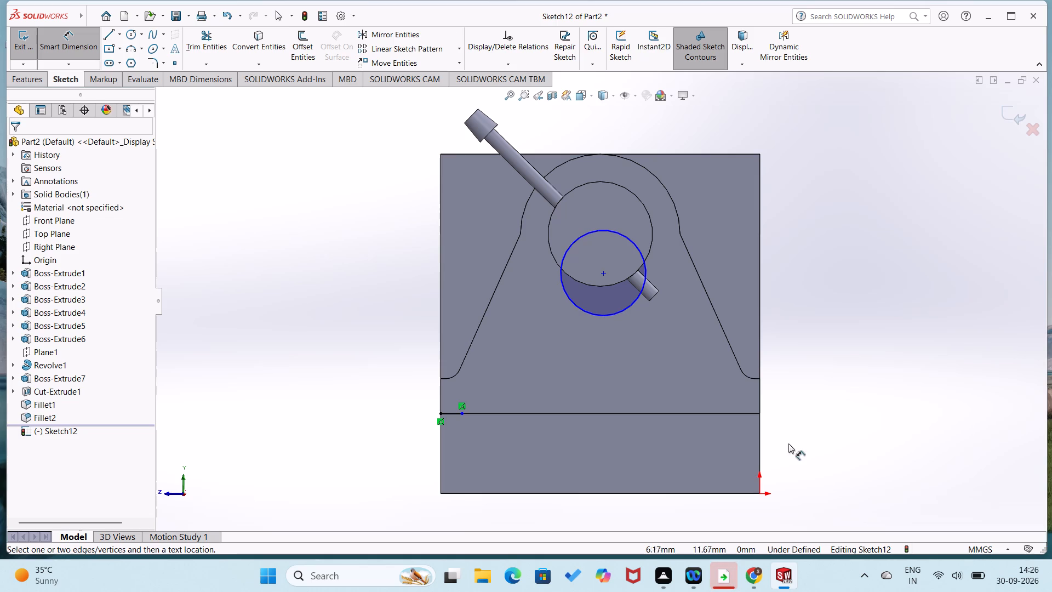
pyautogui.click(761, 494)
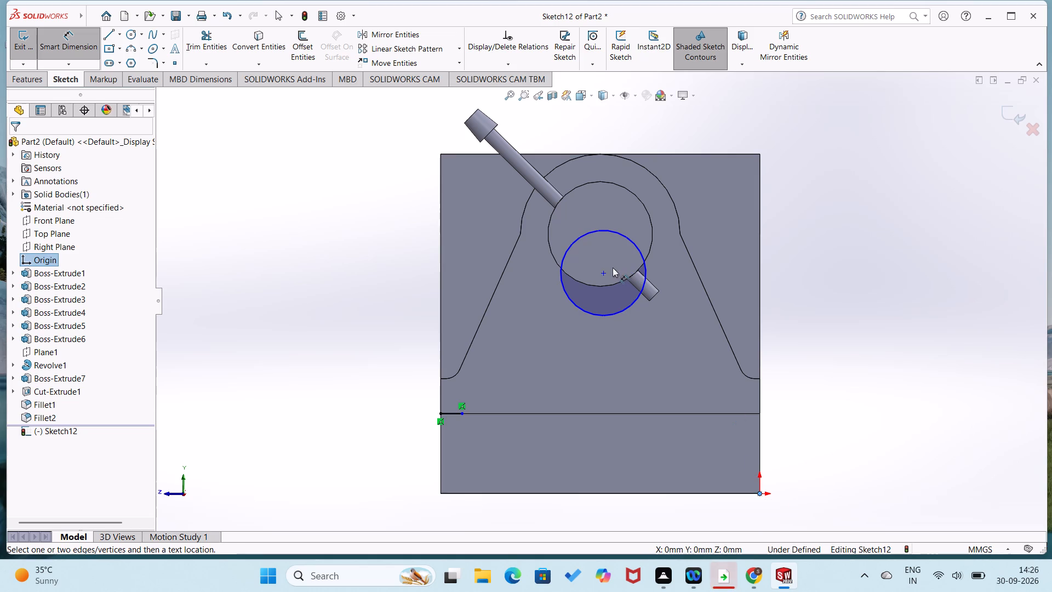
pyautogui.moveTo(604, 274); pyautogui.dragTo(610, 276)
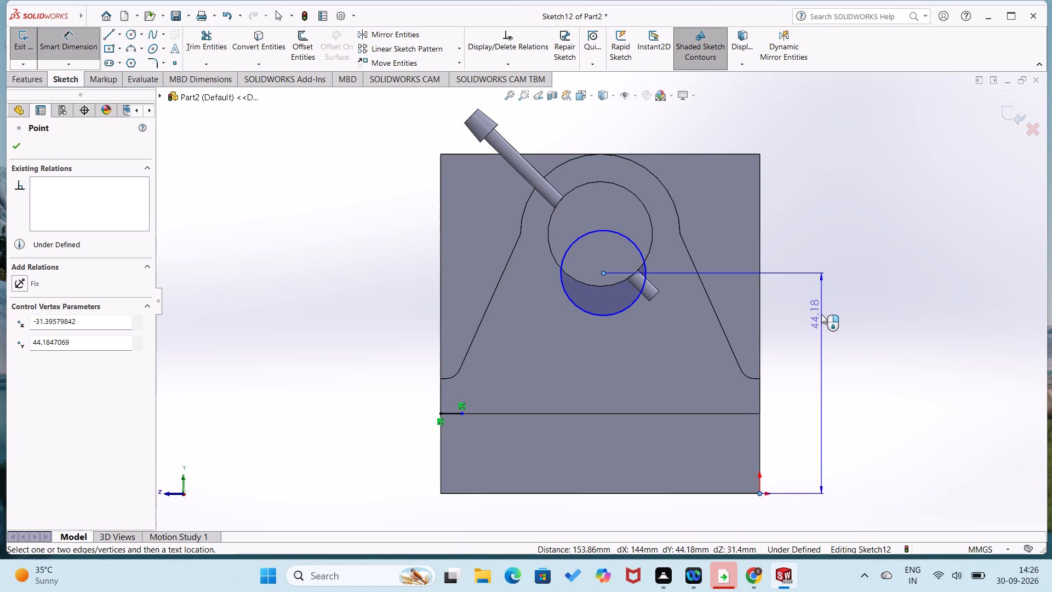
pyautogui.click(821, 315)
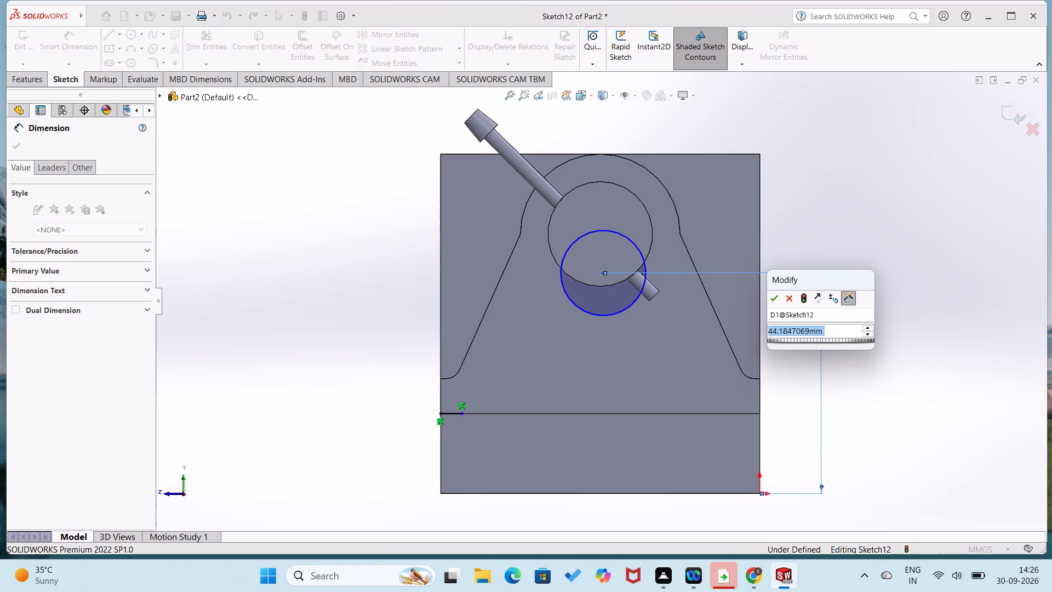
pyautogui.press('1')
pyautogui.write('6+')
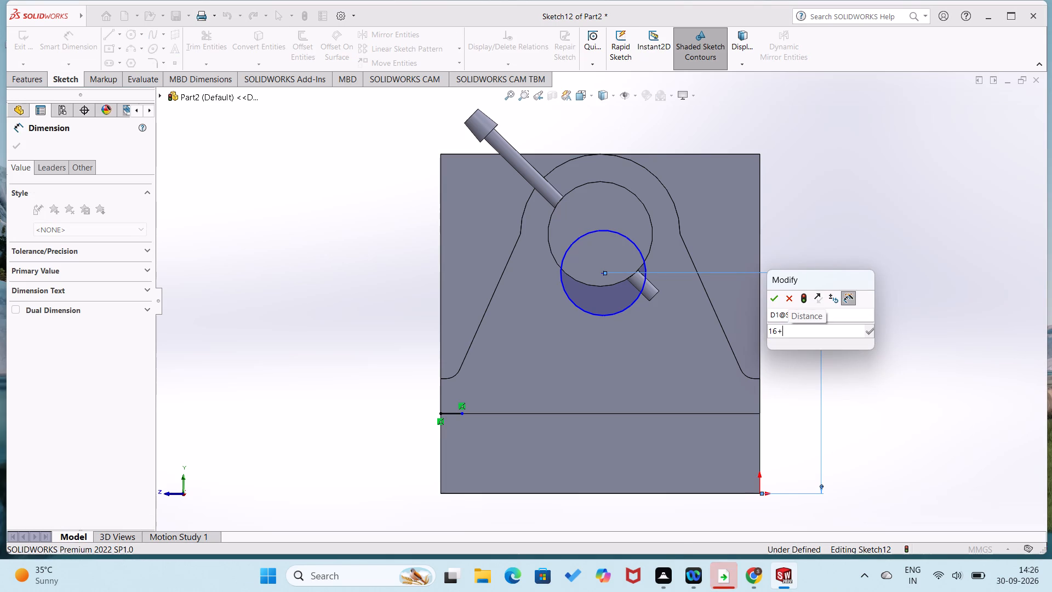
pyautogui.press('4')
pyautogui.press('5')
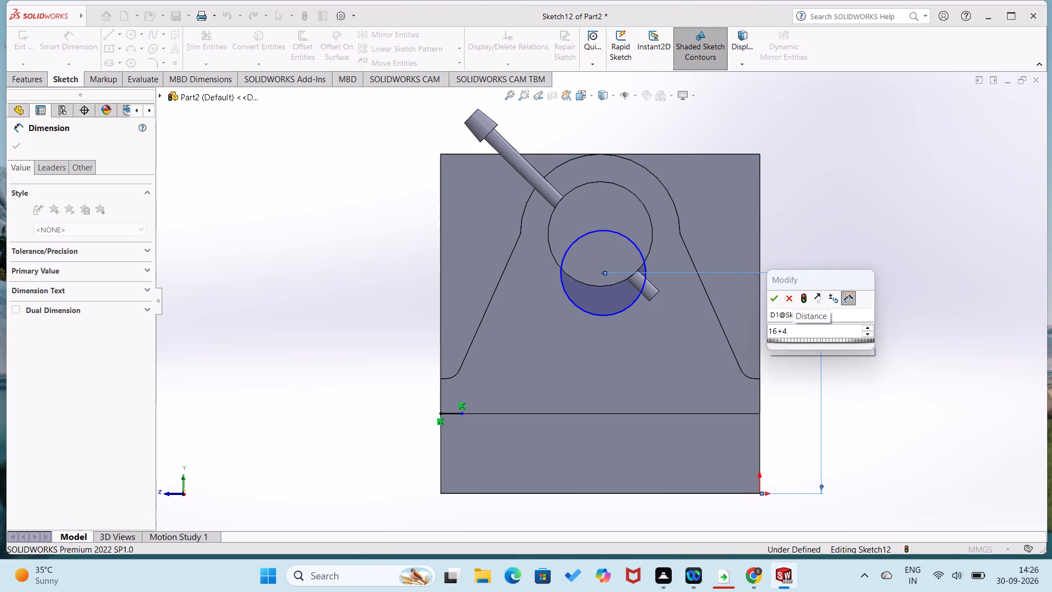
pyautogui.press('0')
pyautogui.press('BackSpace')
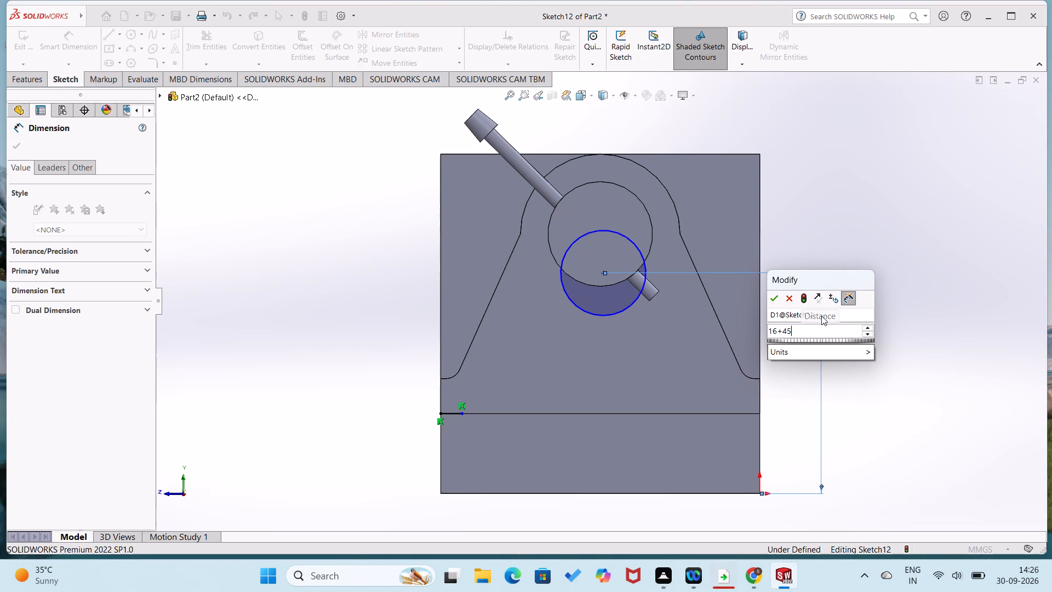
pyautogui.press('Return')
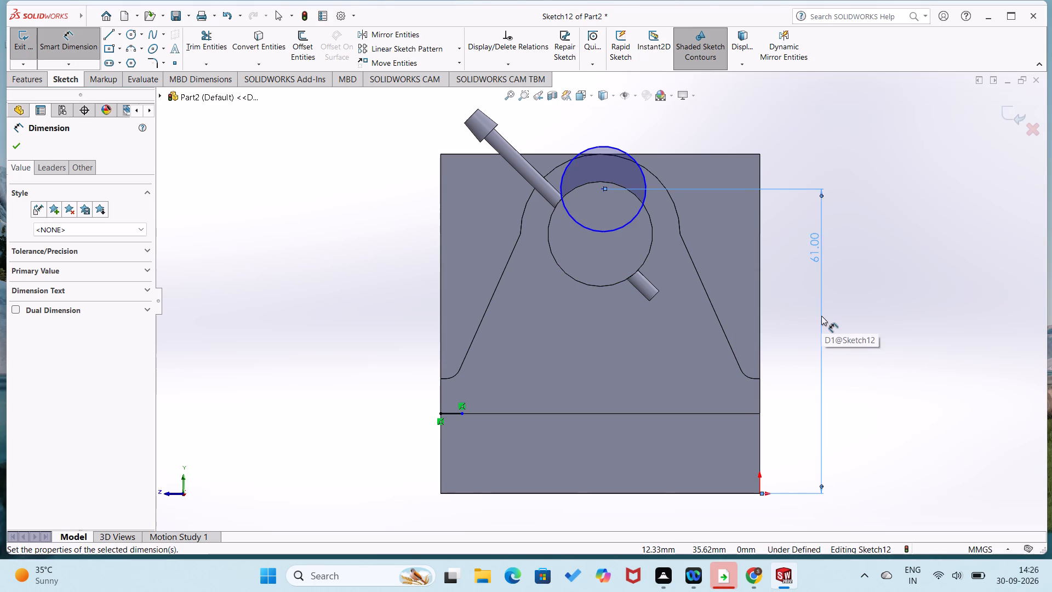
# Set the circle centre's height above the origin to 50 mm.
pyautogui.doubleClick(813, 253)
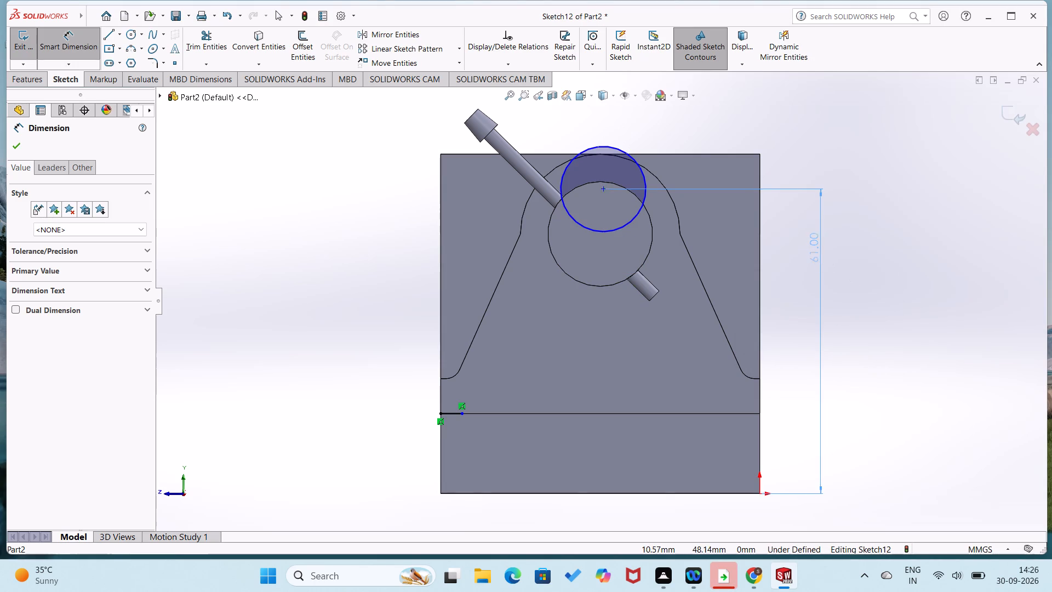
pyautogui.press('5')
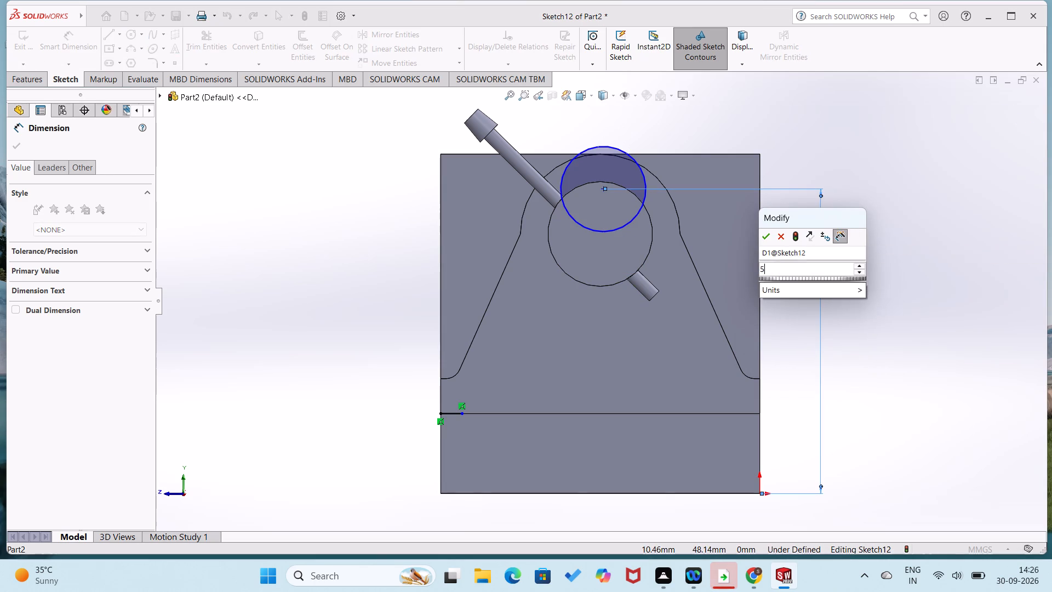
pyautogui.press('0')
pyautogui.press('Return')
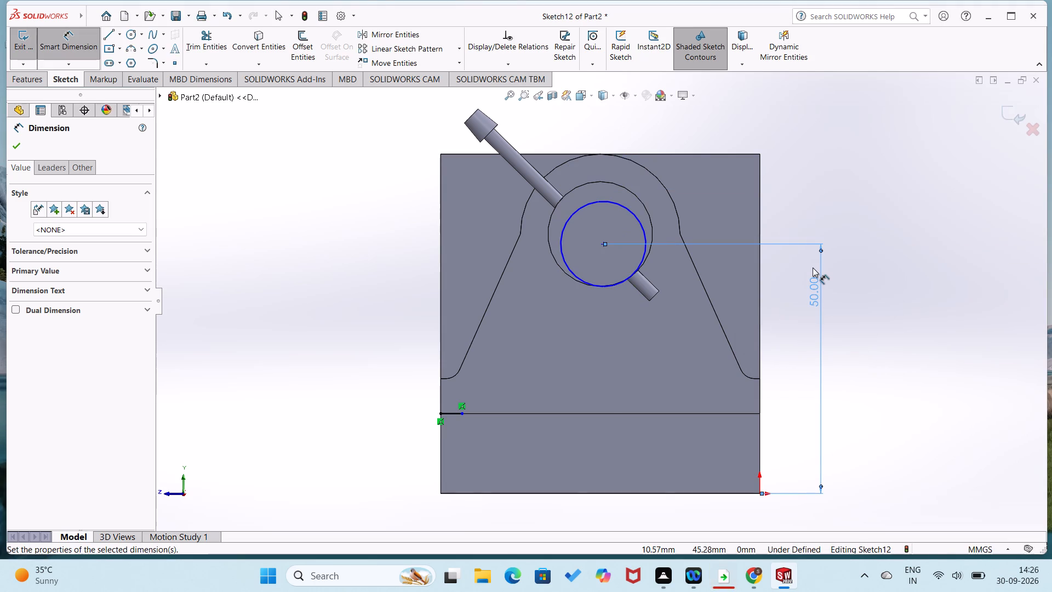
pyautogui.click(878, 355)
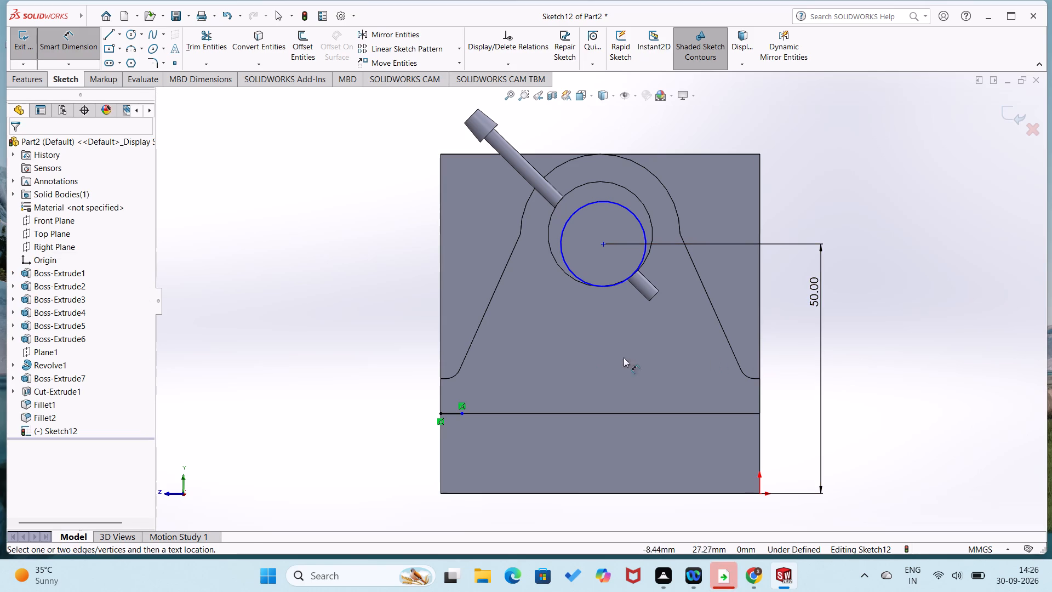
# Dimension the circle's centre 32 mm horizontally from the upright's vertical side edge opposite the origin.
pyautogui.click(440, 295)
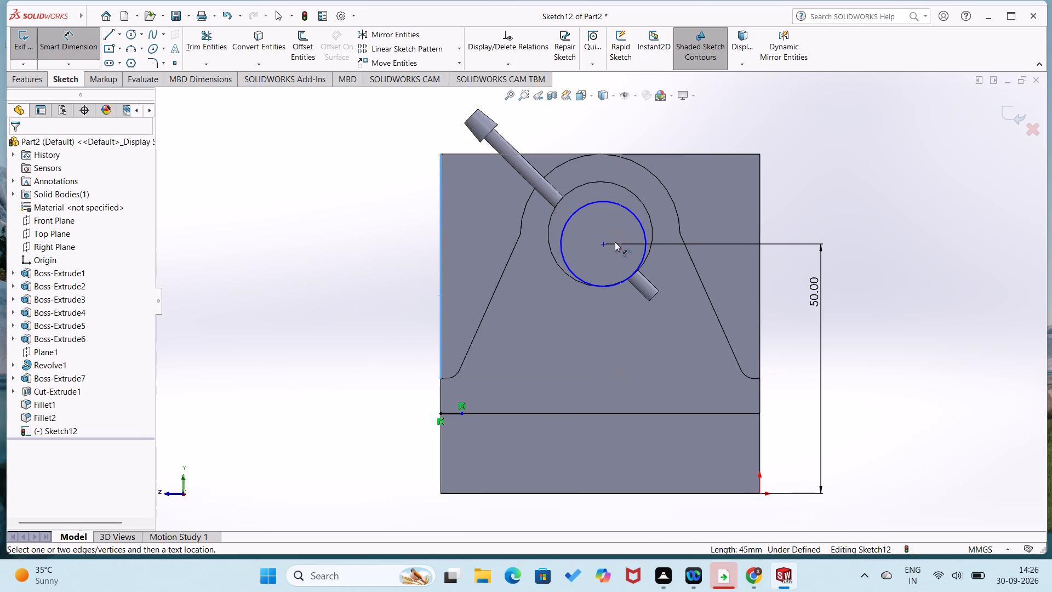
pyautogui.click(605, 242)
pyautogui.click(546, 323)
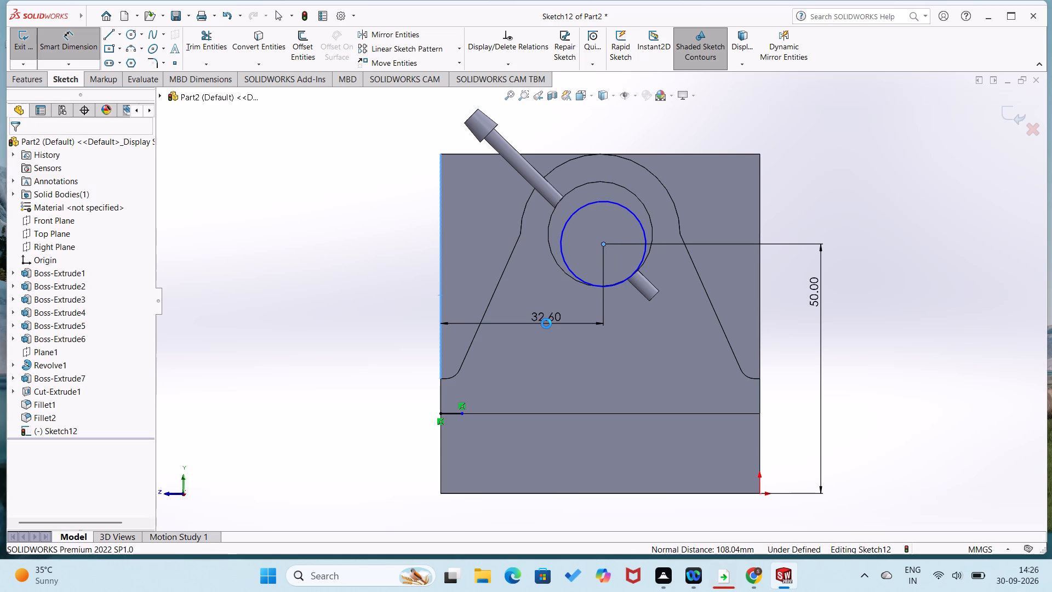
pyautogui.write('32')
pyautogui.press('Return')
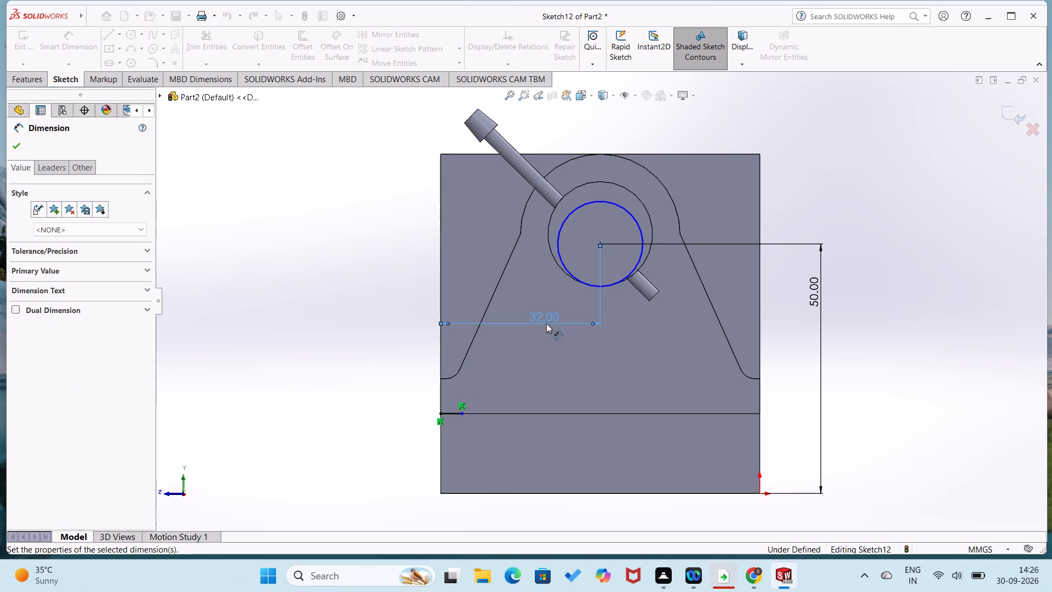
pyautogui.click(390, 251)
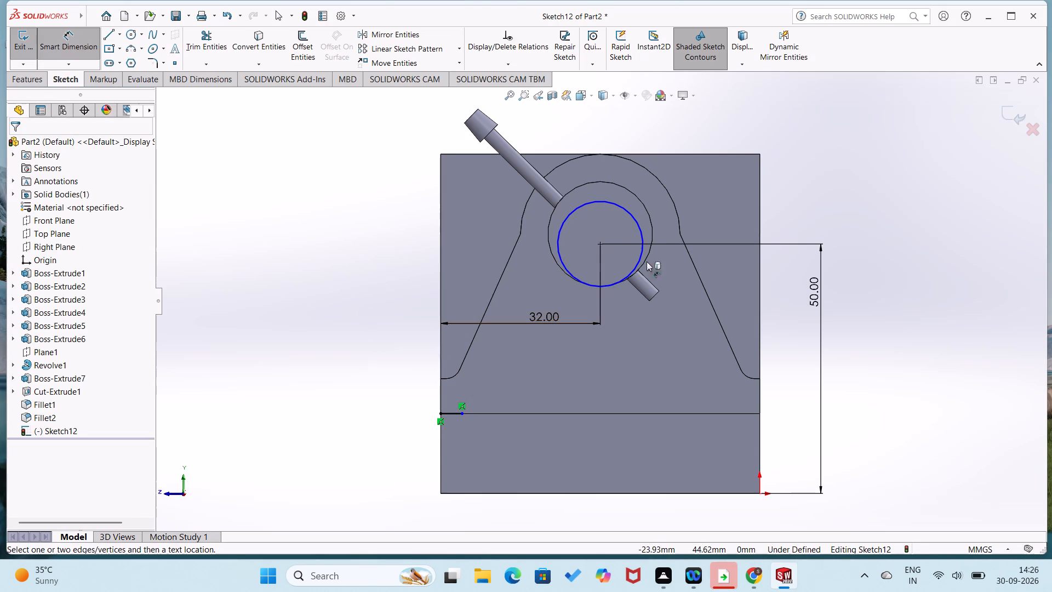
# Set the sketched circle's diameter to 32 mm.
pyautogui.click(639, 227)
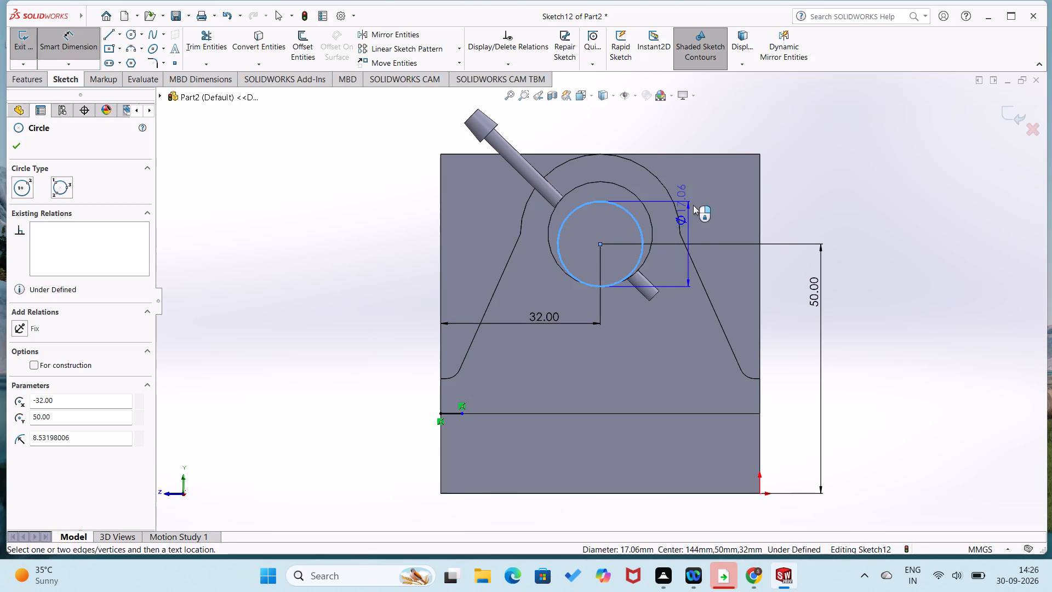
pyautogui.click(710, 203)
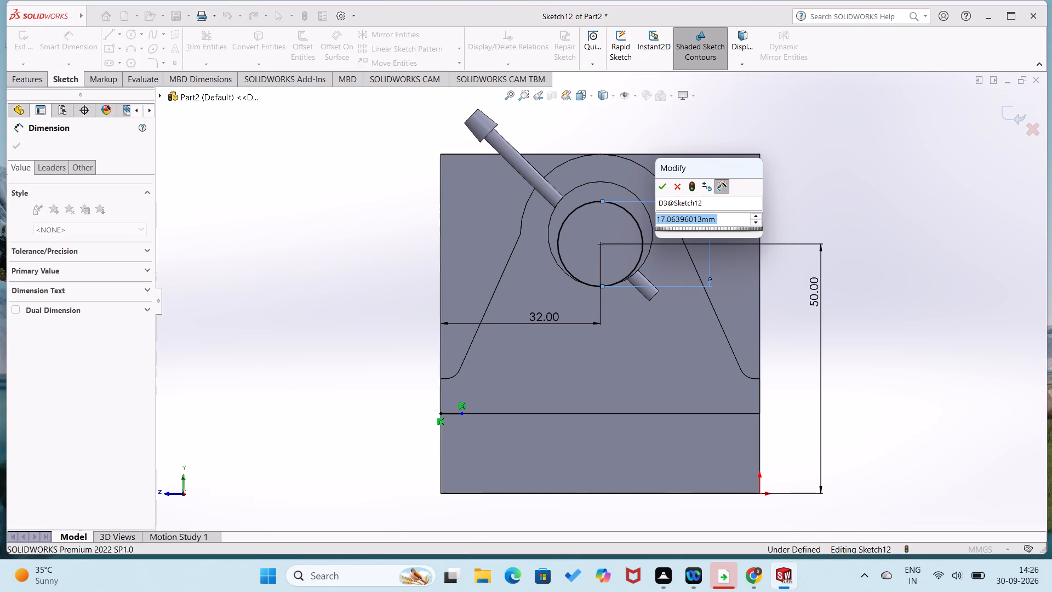
pyautogui.write('32')
pyautogui.press('Return')
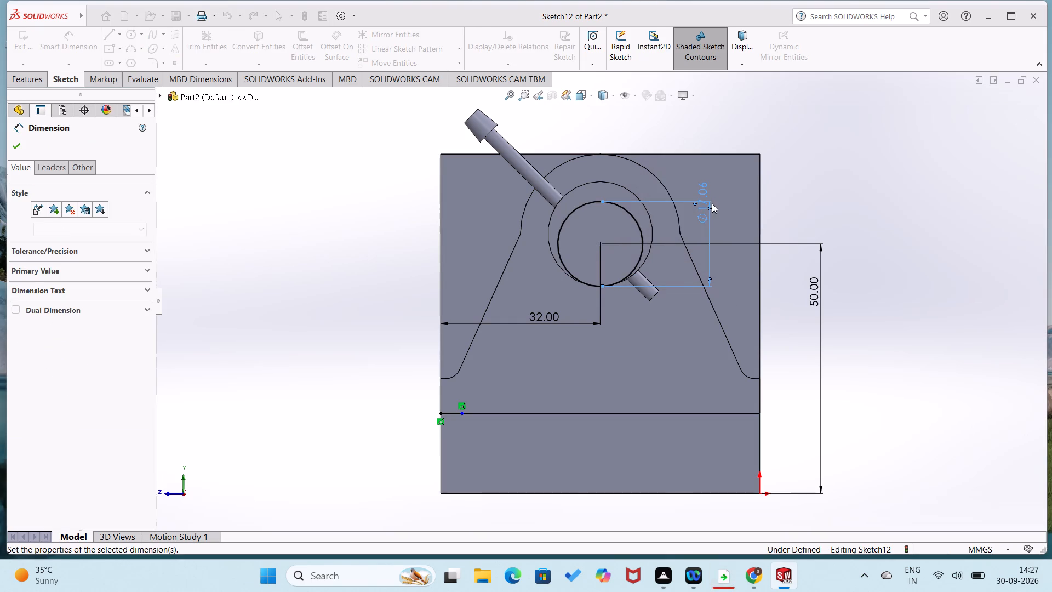
pyautogui.click(854, 216)
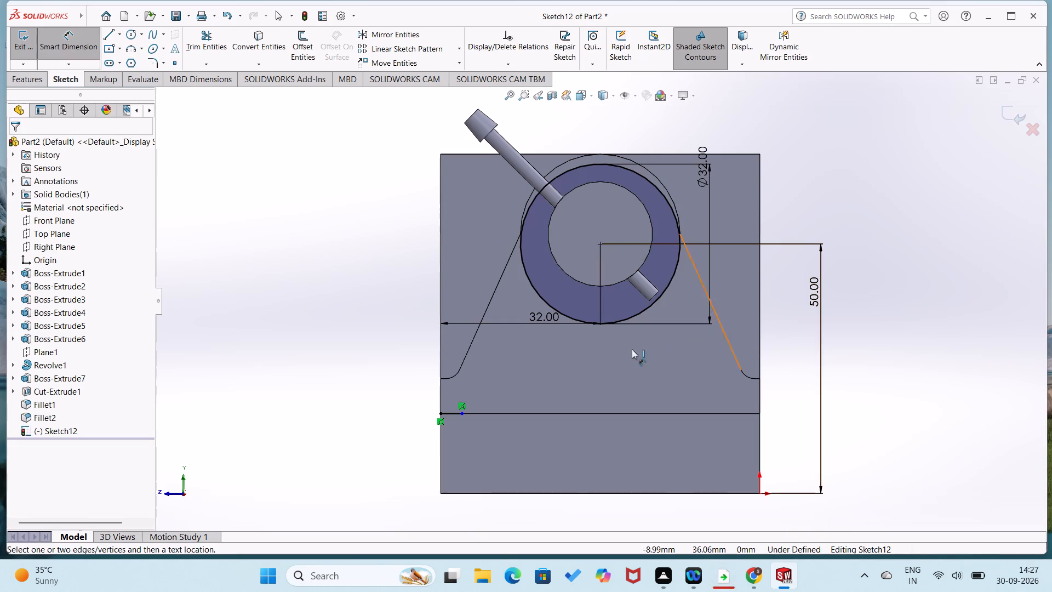
# Sketch a slanted line about 3.6 mm long, rising at about 32° from the inner end of the short horizontal line.
pyautogui.moveTo(403, 350); pyautogui.dragTo(351, 378, button='right')
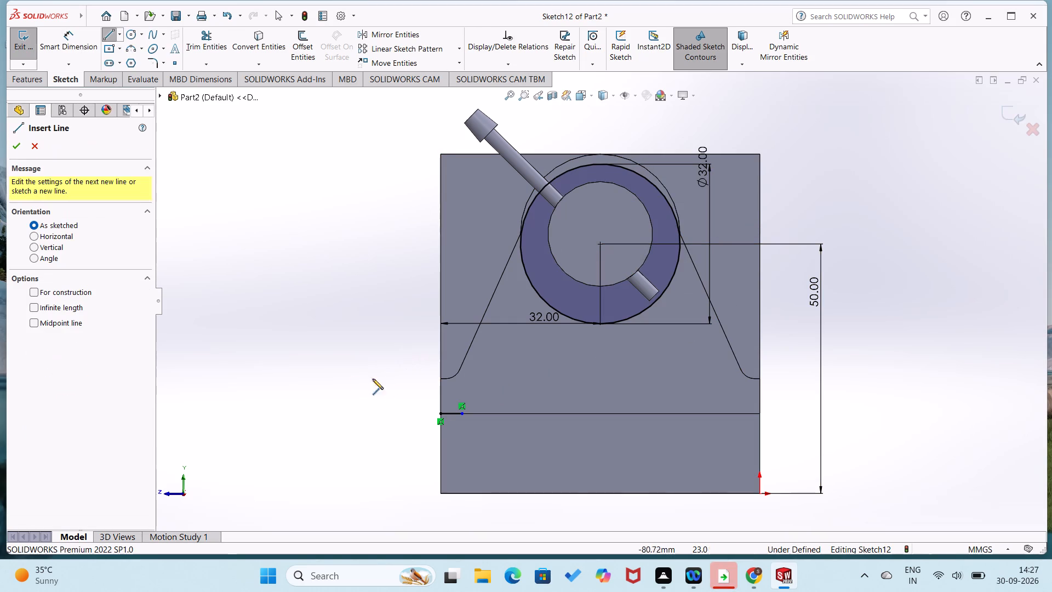
pyautogui.moveTo(462, 414); pyautogui.dragTo(477, 404)
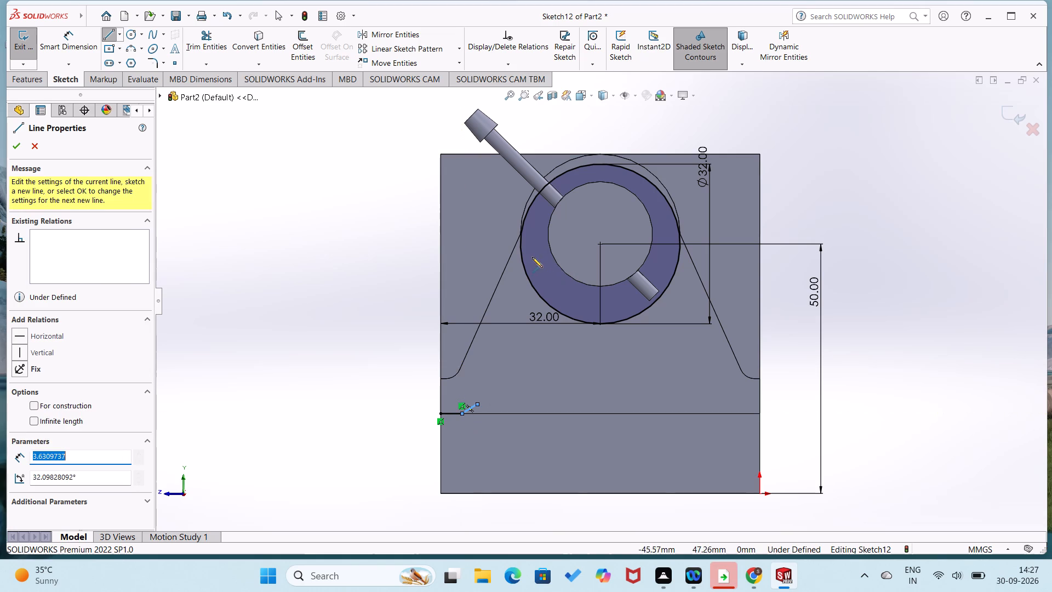
pyautogui.moveTo(366, 364); pyautogui.dragTo(410, 243, button='right')
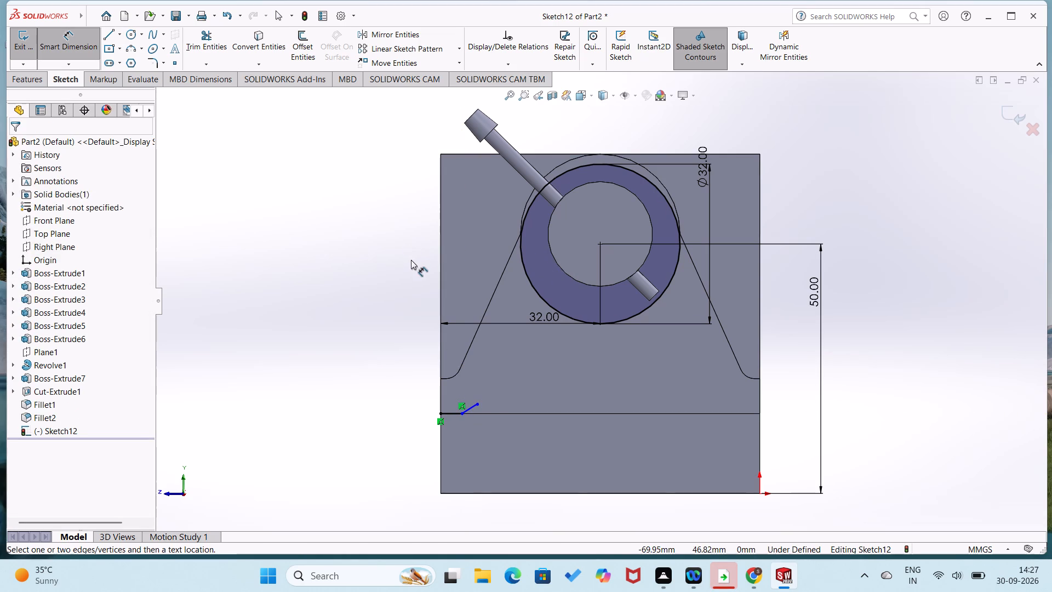
# Replace the short slanted line with one about 36 mm long from the short horizontal line's inner end to the circle's nearest side point.
pyautogui.hotkey('ctrl', 'z')
pyautogui.moveTo(415, 264); pyautogui.dragTo(373, 314, button='right')
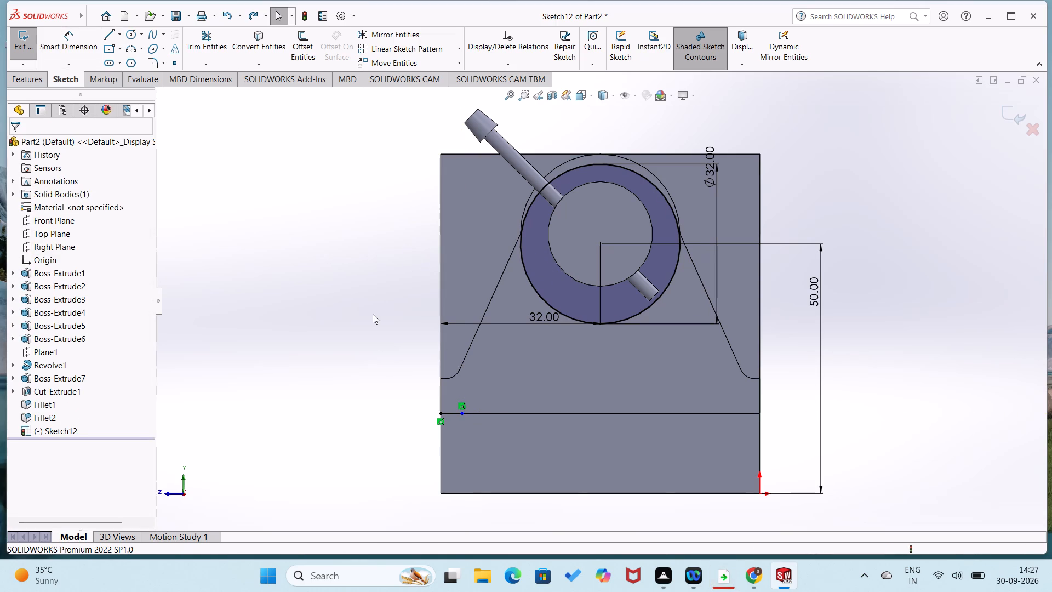
pyautogui.moveTo(373, 314); pyautogui.dragTo(368, 319, button='right')
pyautogui.moveTo(416, 306); pyautogui.dragTo(343, 352, button='right')
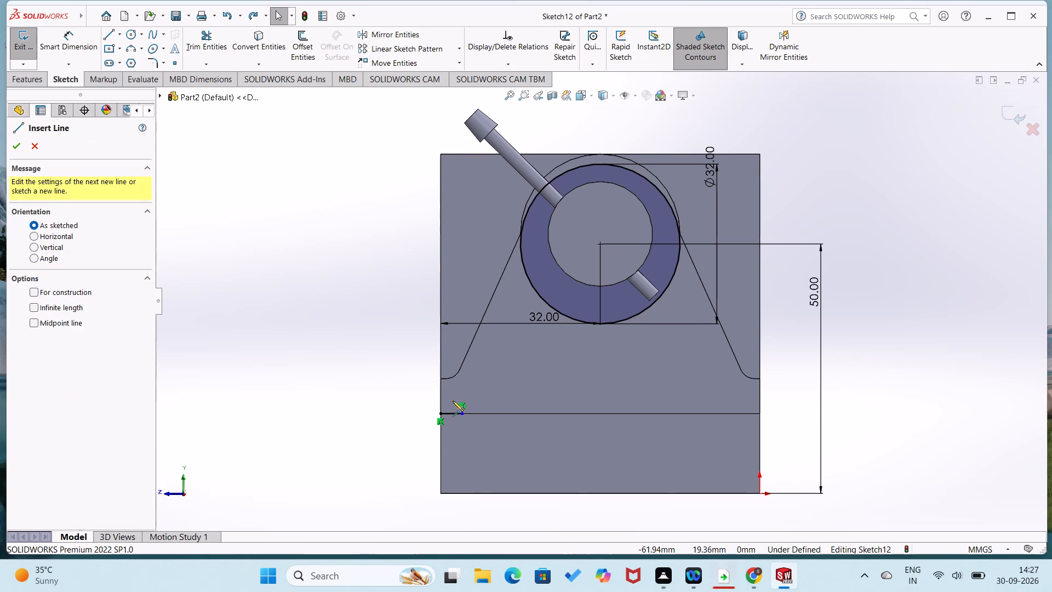
pyautogui.click(461, 412)
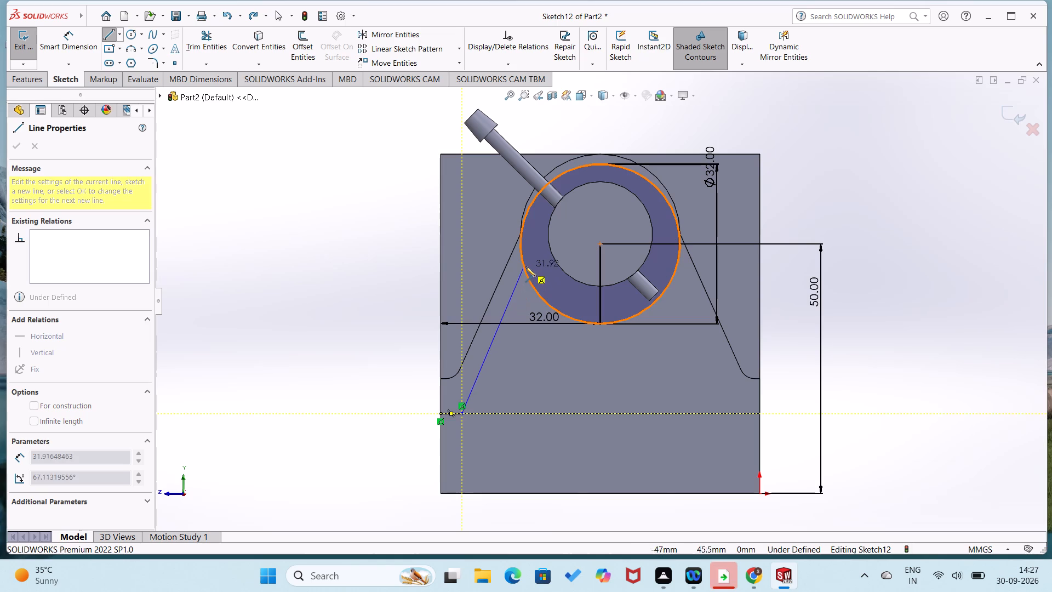
pyautogui.click(521, 242)
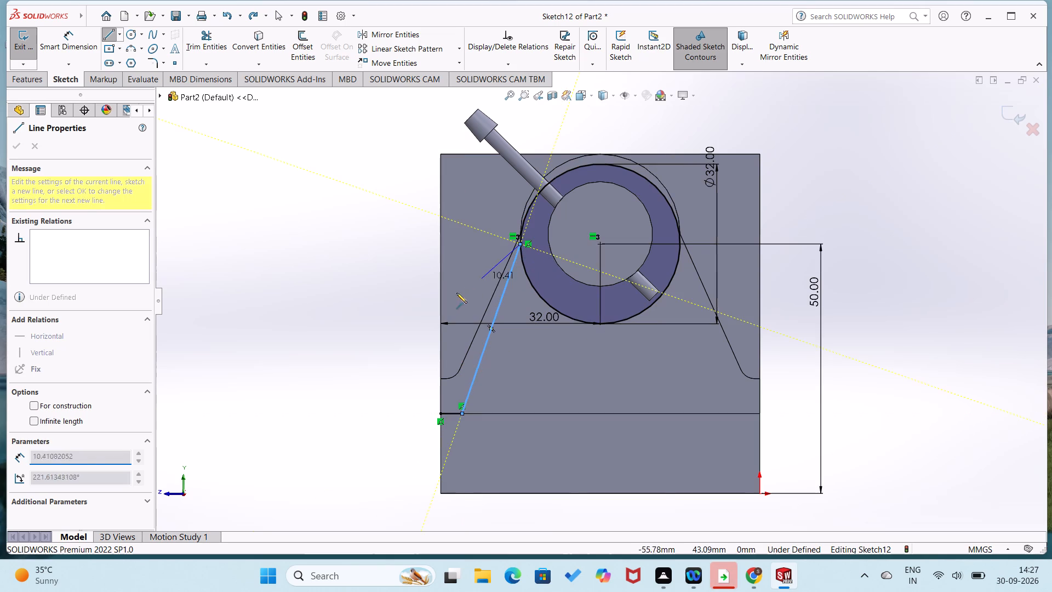
pyautogui.moveTo(455, 295); pyautogui.dragTo(486, 164, button='right')
# Sketch a slanted line about 36 mm long from the circle's opposite side point to the base's top edge, and close the profile with a horizontal line.
pyautogui.moveTo(415, 275); pyautogui.dragTo(347, 297, button='right')
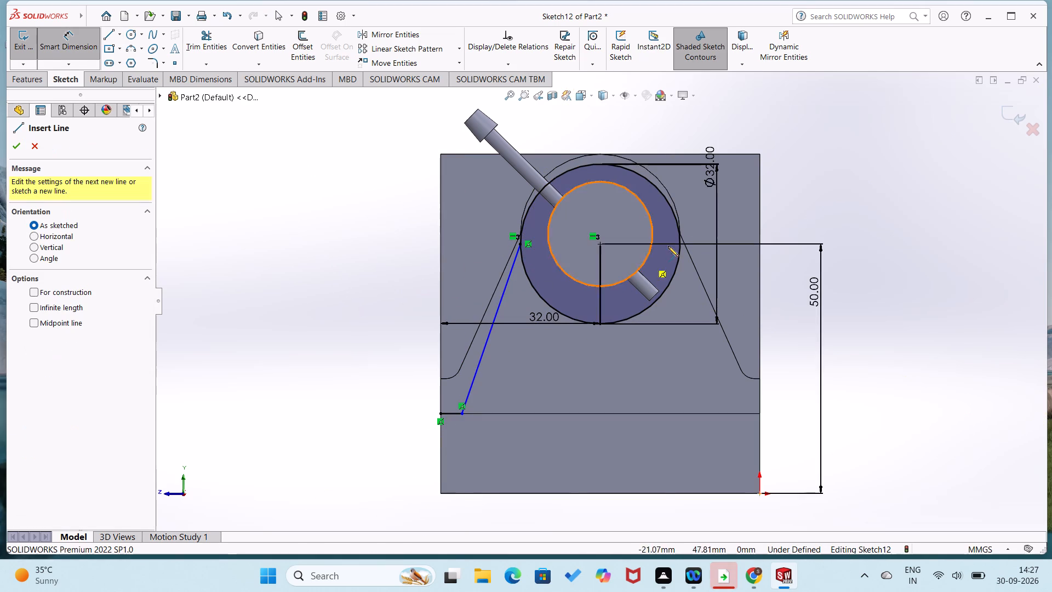
pyautogui.scroll(-7, 680, 238)
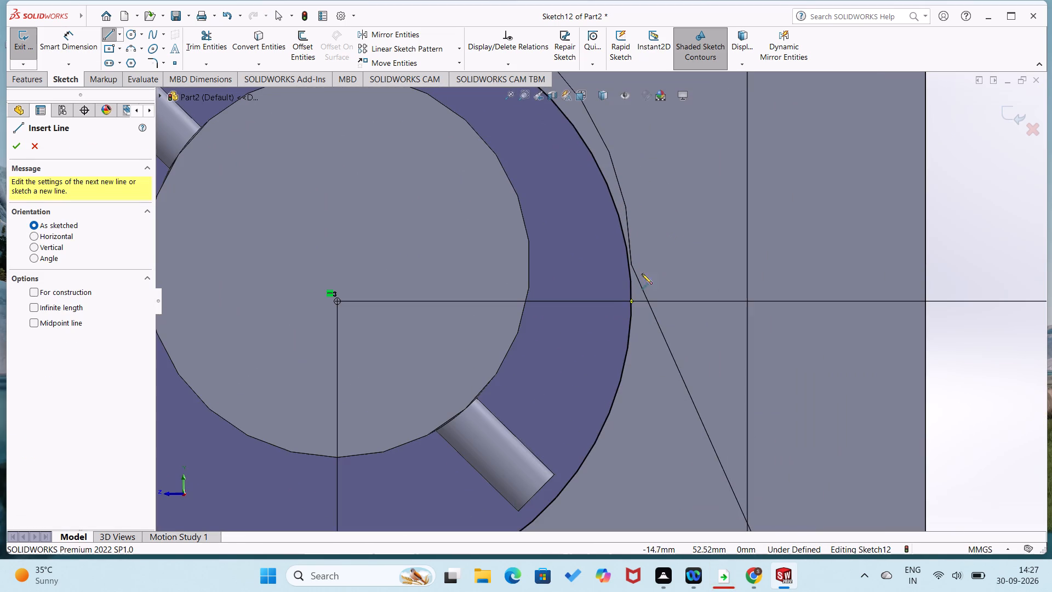
pyautogui.click(632, 302)
pyautogui.scroll(3, 679, 359)
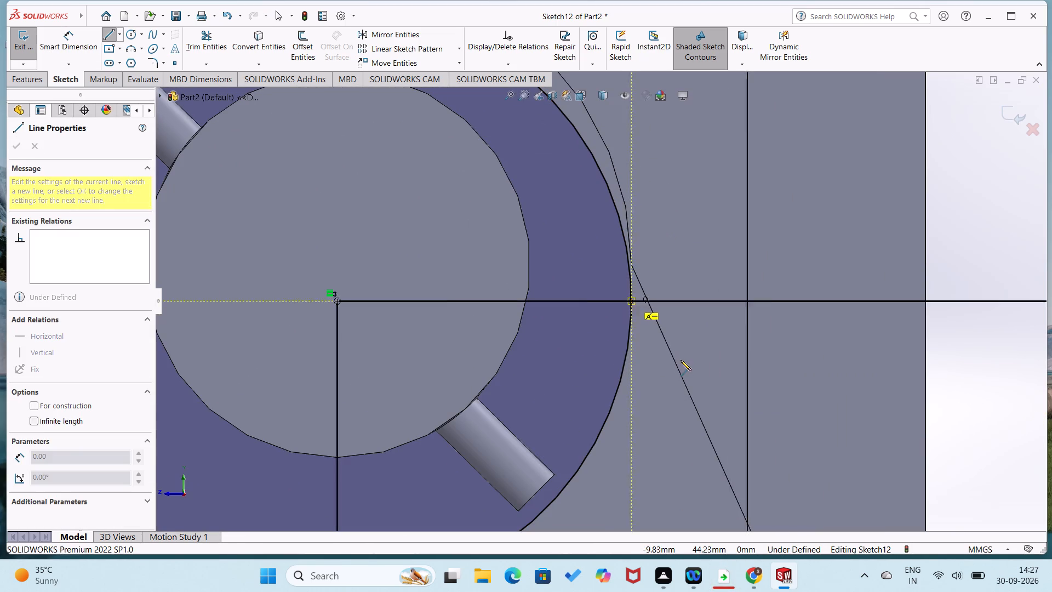
pyautogui.scroll(4, 681, 360)
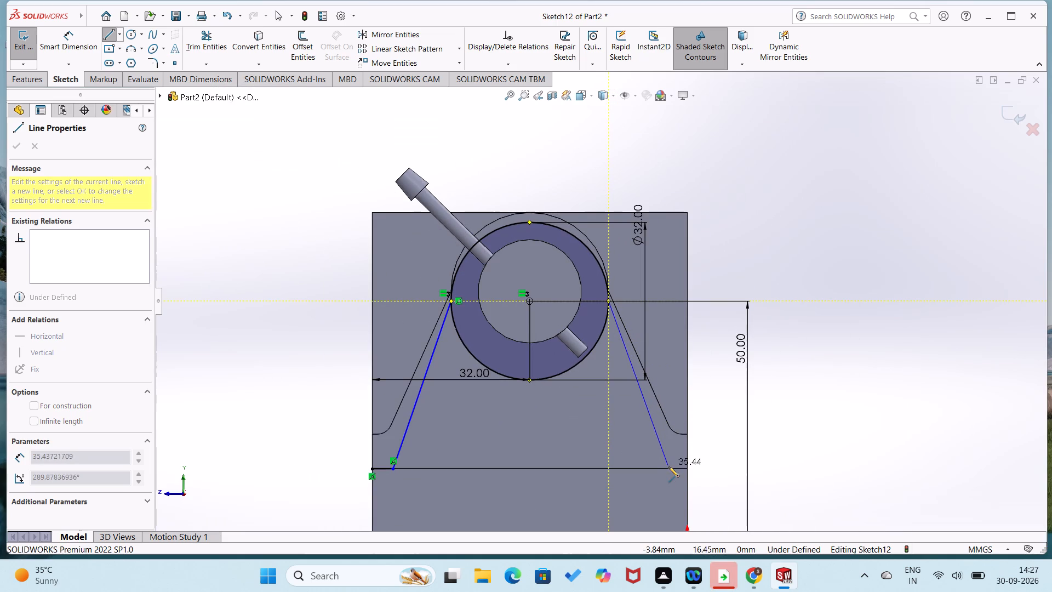
pyautogui.click(668, 468)
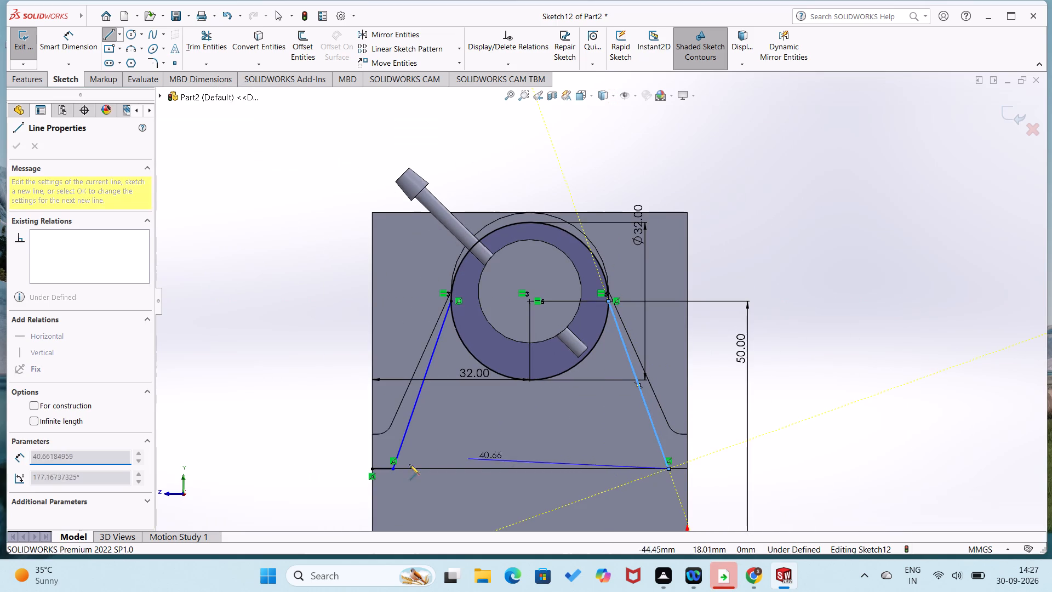
pyautogui.click(396, 469)
pyautogui.moveTo(359, 364); pyautogui.dragTo(385, 229, button='right')
# Trim away the circle's lower arc between the two slanted lines.
pyautogui.click(194, 50)
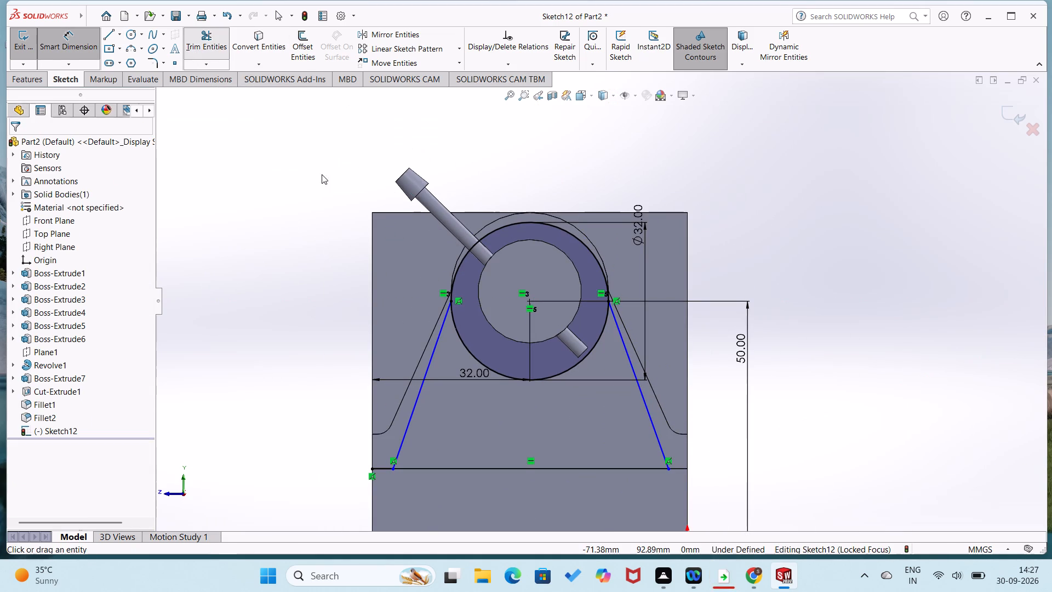
pyautogui.click(466, 353)
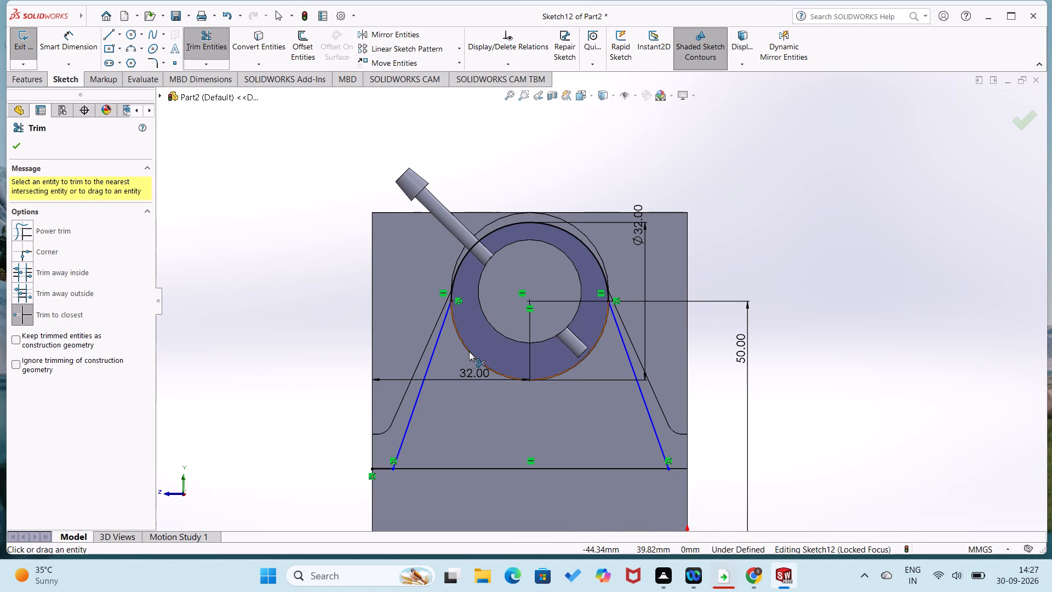
pyautogui.click(469, 351)
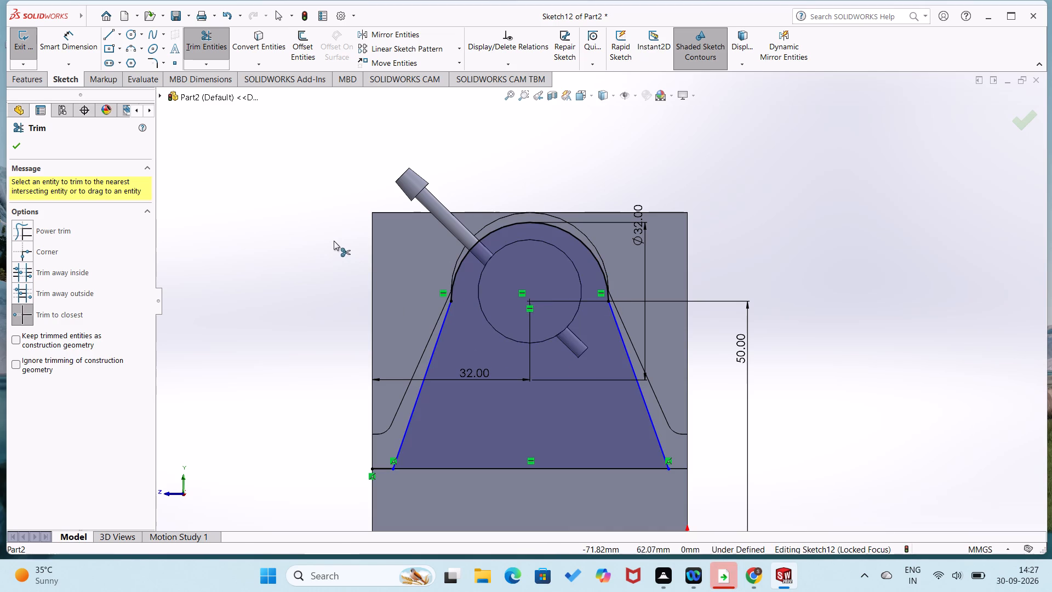
pyautogui.moveTo(340, 231); pyautogui.dragTo(238, 251, button='right')
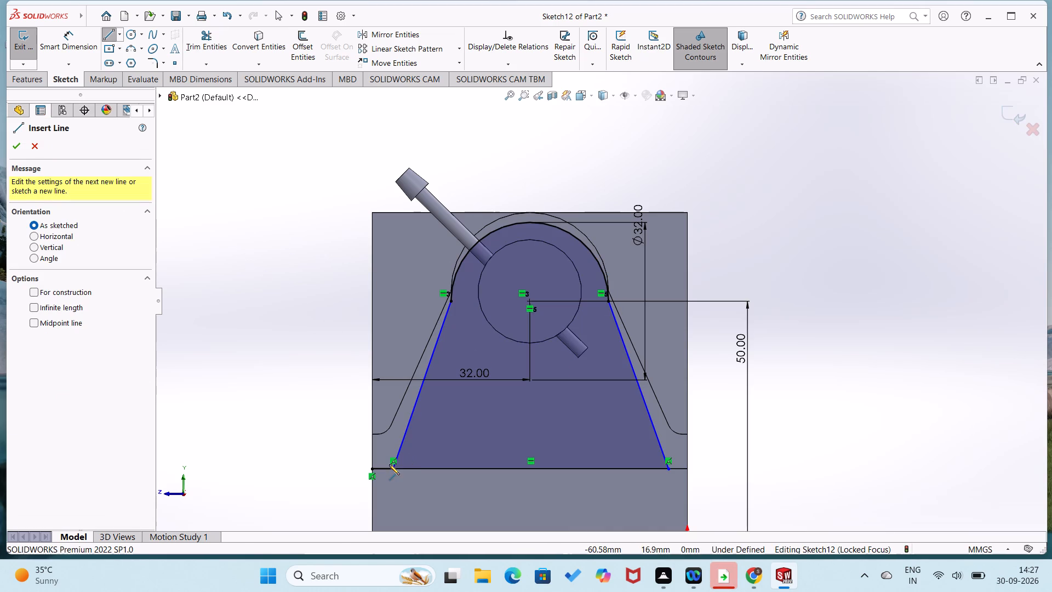
# Dimension the horizontal distance between the ends of the slanted line farther from the origin as 13 mm.
pyautogui.moveTo(328, 411); pyautogui.dragTo(367, 235, button='right')
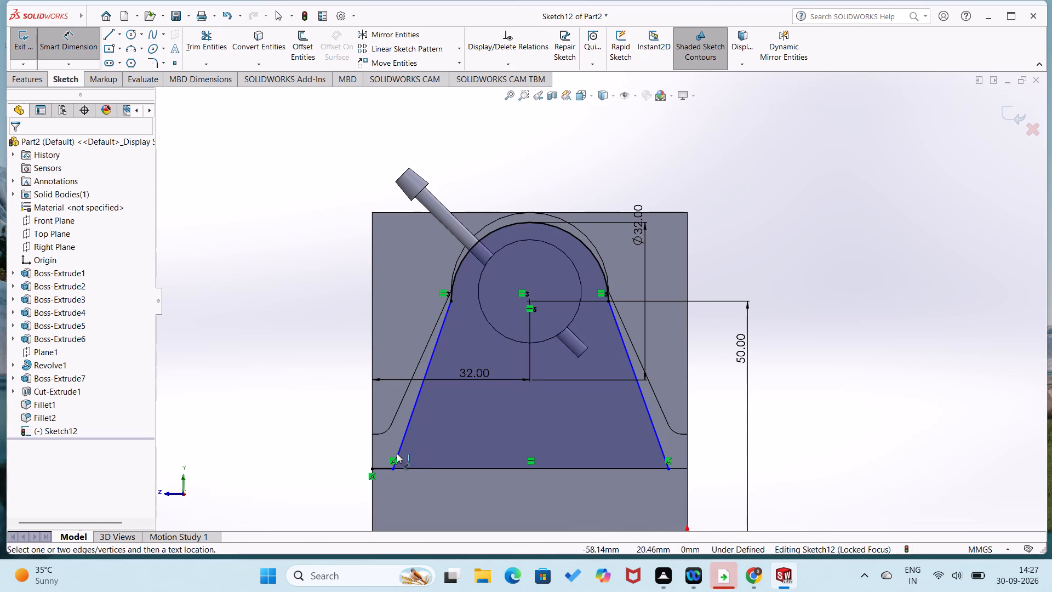
pyautogui.click(390, 466)
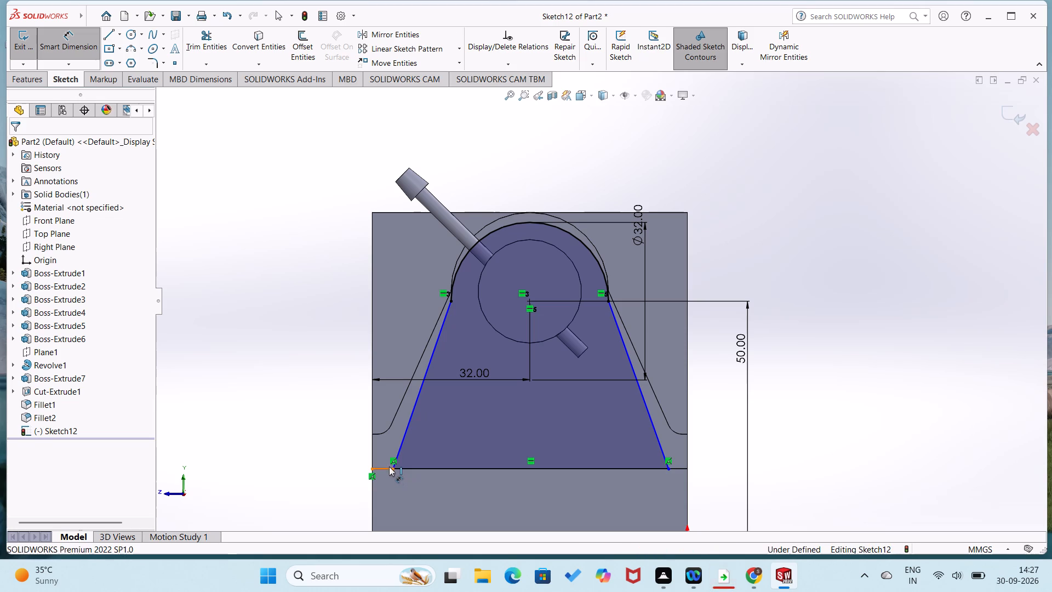
pyautogui.press('Escape')
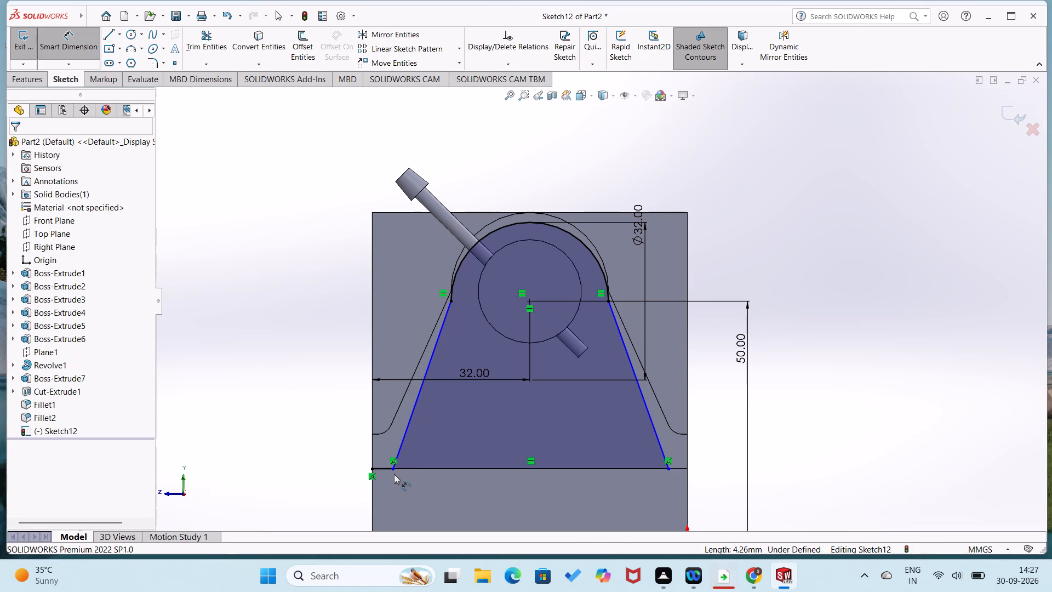
pyautogui.click(392, 469)
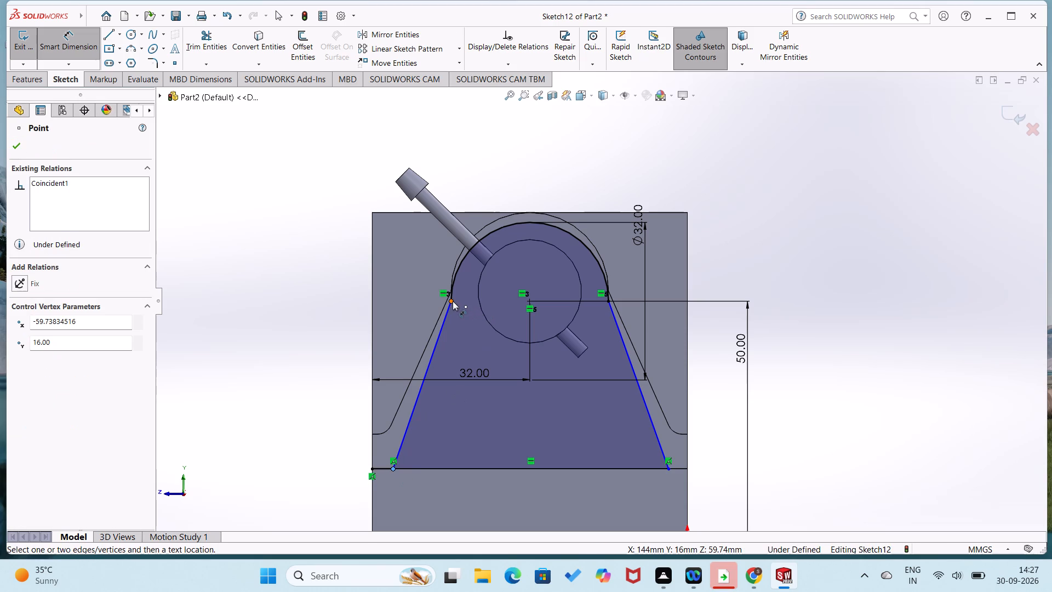
pyautogui.click(453, 301)
pyautogui.click(439, 487)
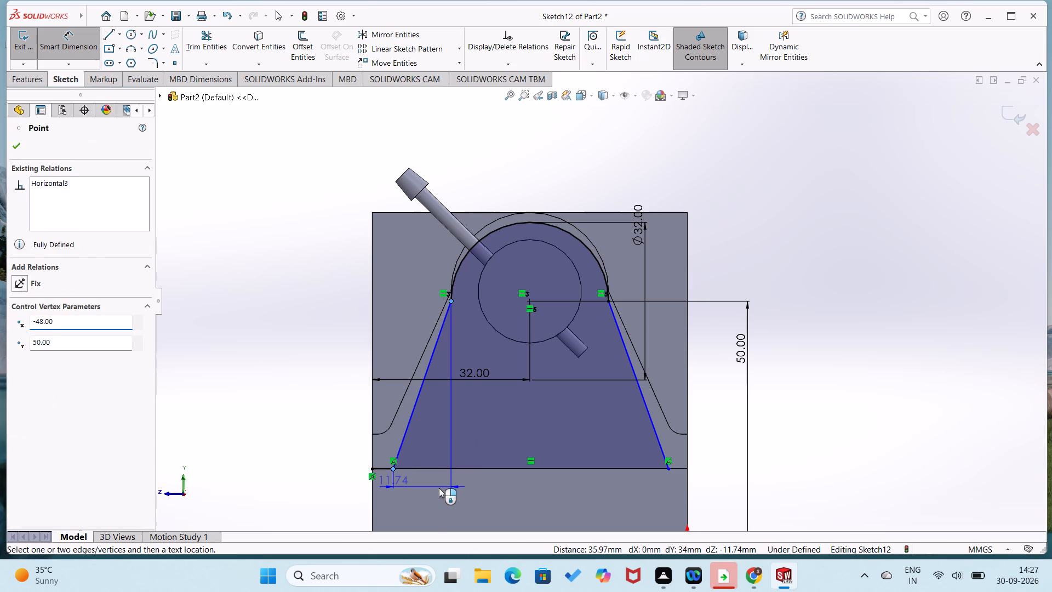
pyautogui.write('13')
pyautogui.press('Return')
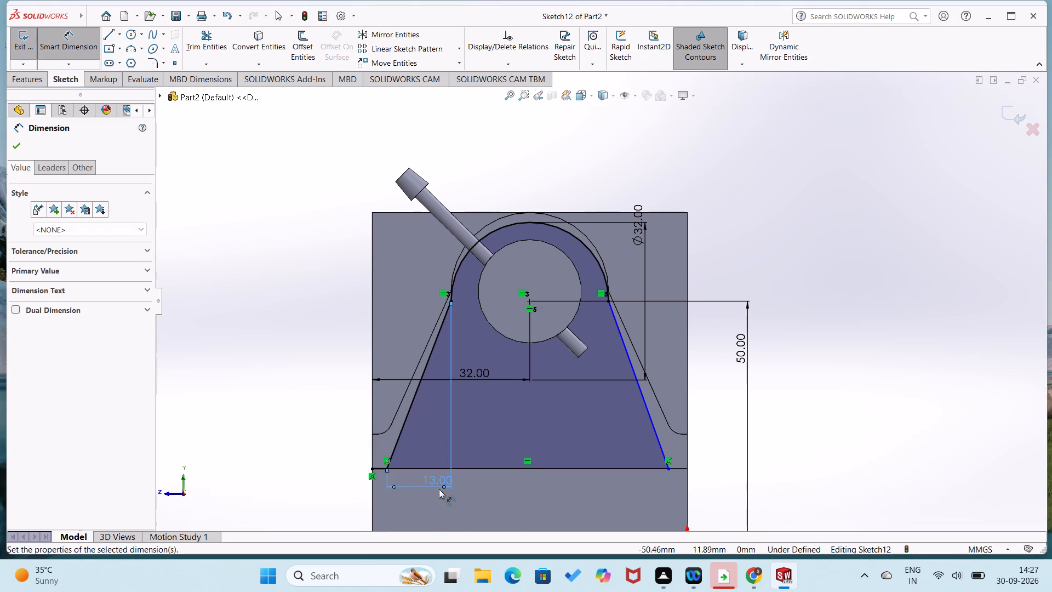
pyautogui.click(282, 363)
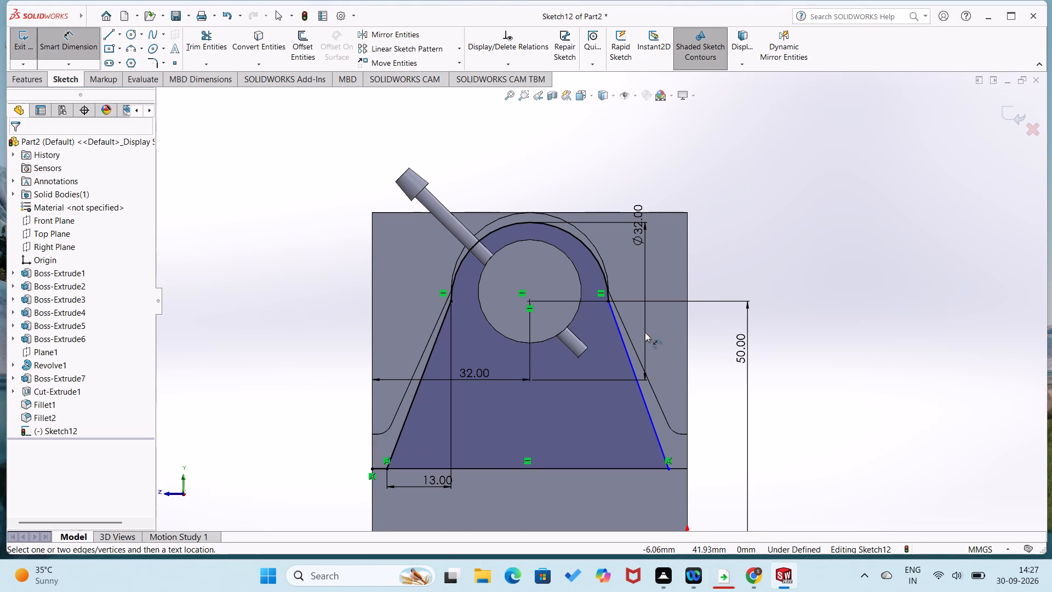
# Dimension the horizontal distance between the ends of the slanted line nearer the origin as 13 mm.
pyautogui.click(609, 301)
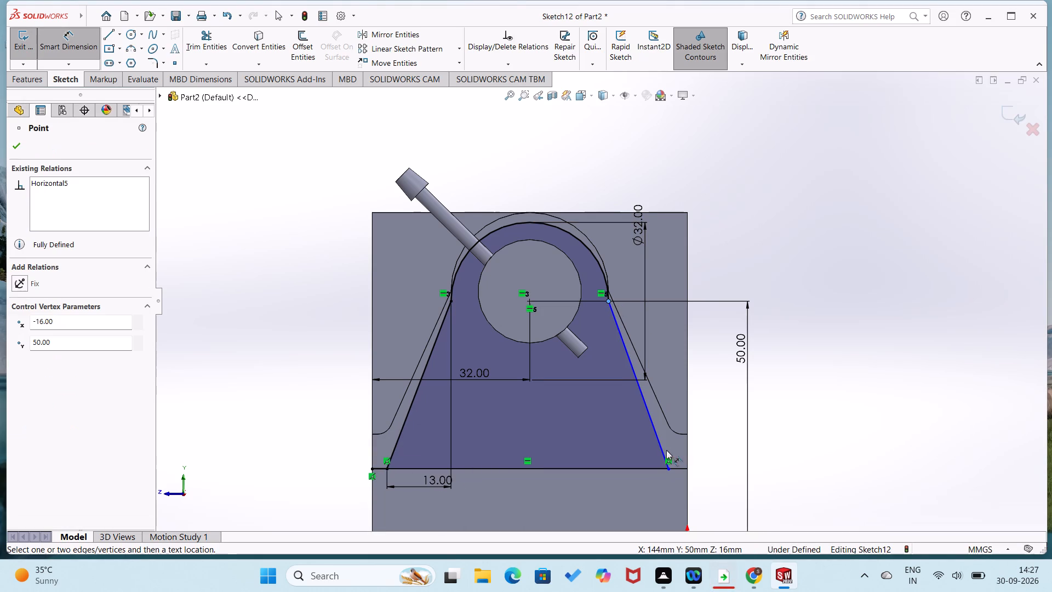
pyautogui.click(670, 469)
pyautogui.click(661, 498)
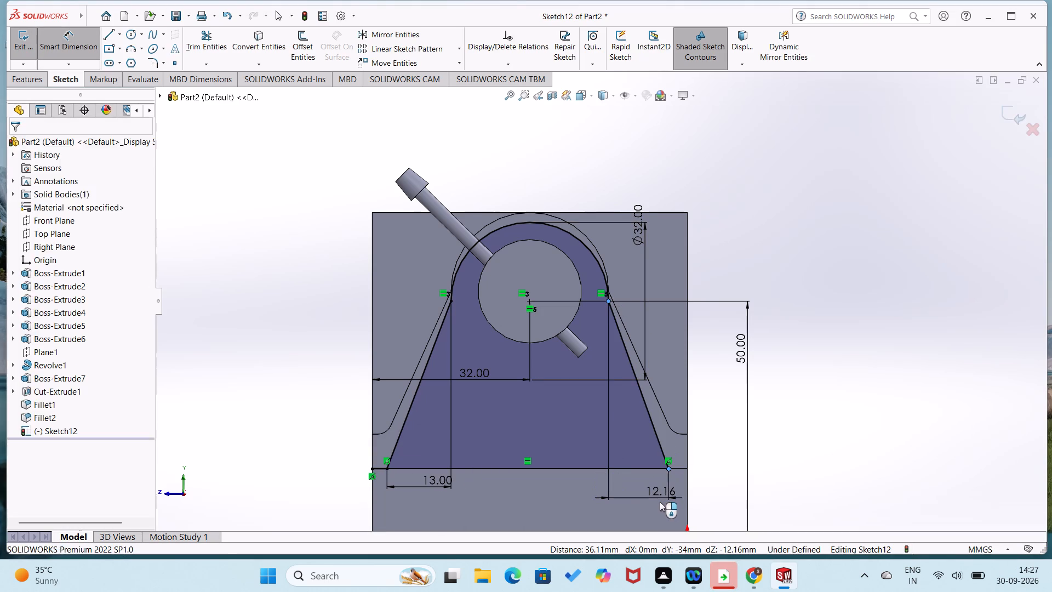
pyautogui.write('13')
pyautogui.press('Return')
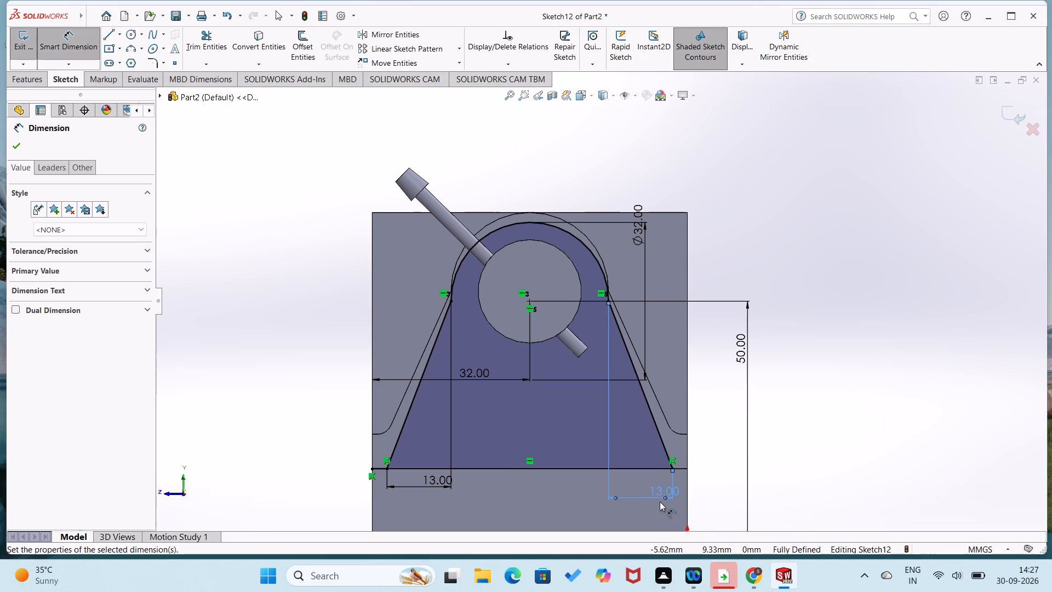
pyautogui.click(835, 412)
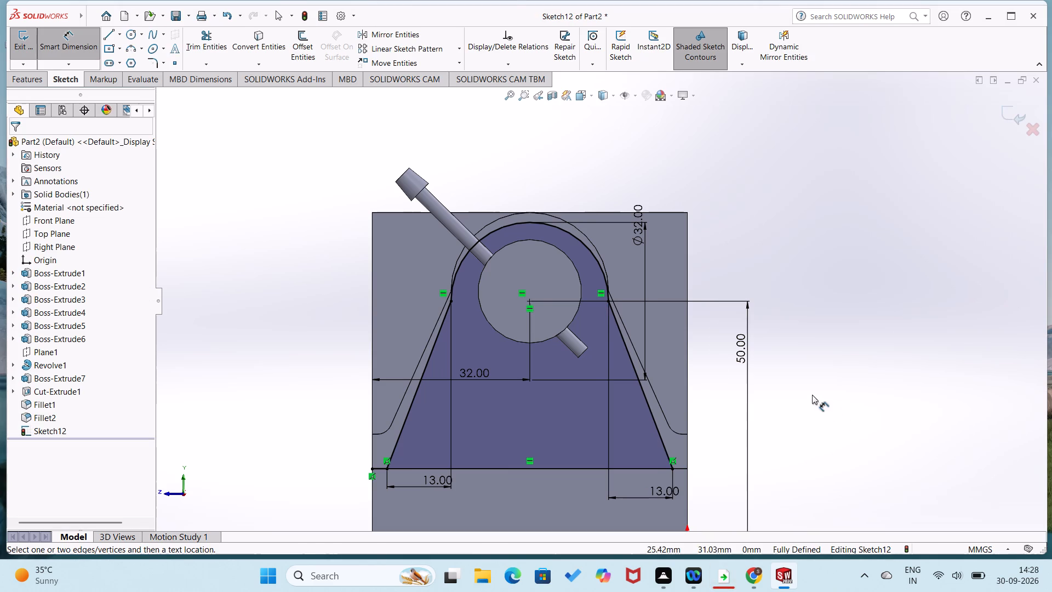
# Extrude the closed tapered profile region 20 mm in the reversed direction, inward over the base, merging it with the body.
pyautogui.scroll(1, 812, 395)
pyautogui.moveTo(812, 395); pyautogui.dragTo(855, 411, button='middle')
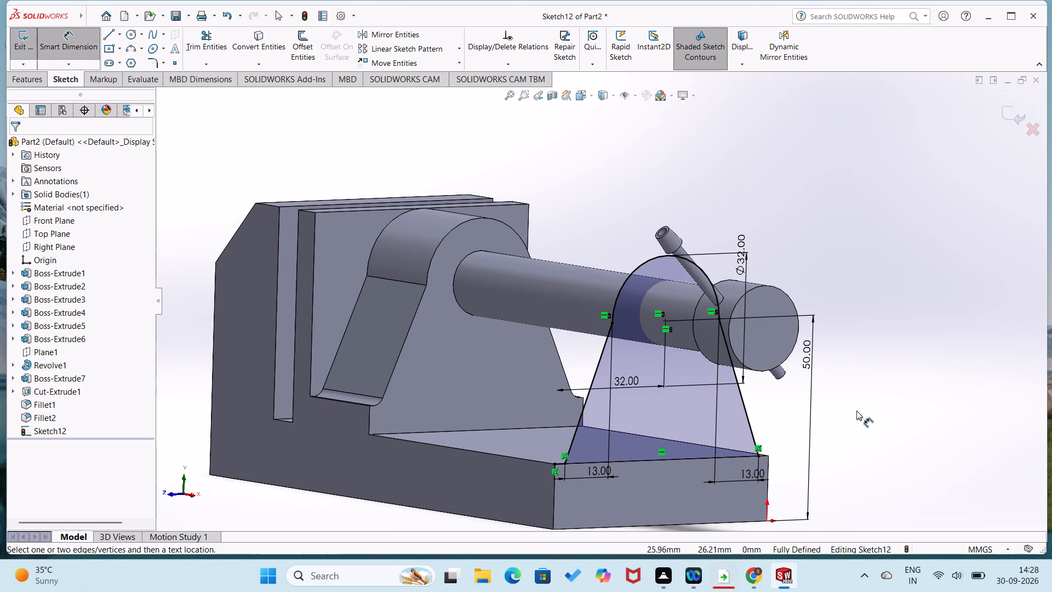
pyautogui.click(31, 79)
pyautogui.click(32, 61)
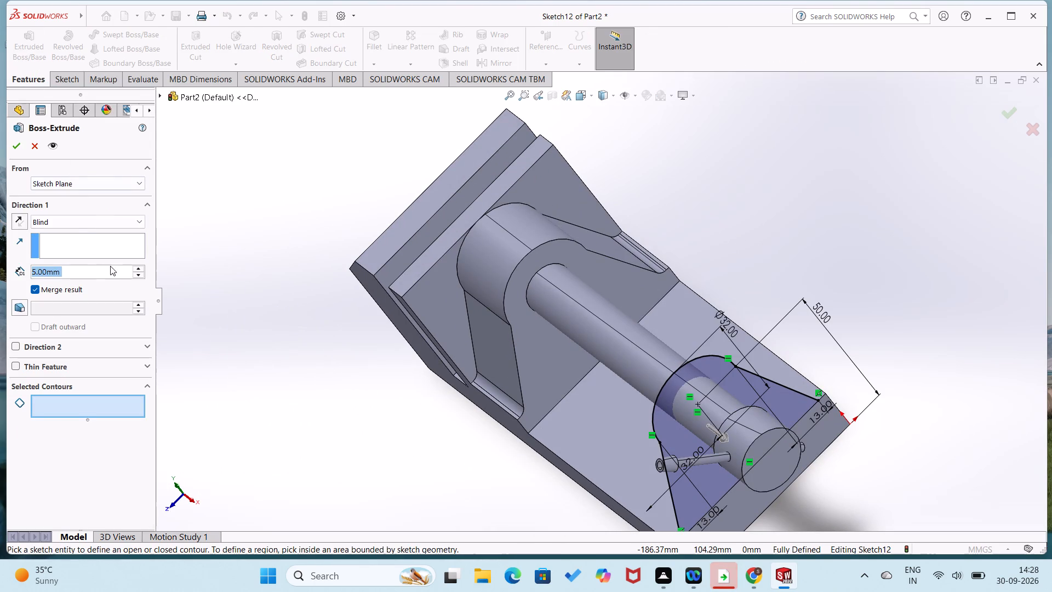
pyautogui.click(139, 269)
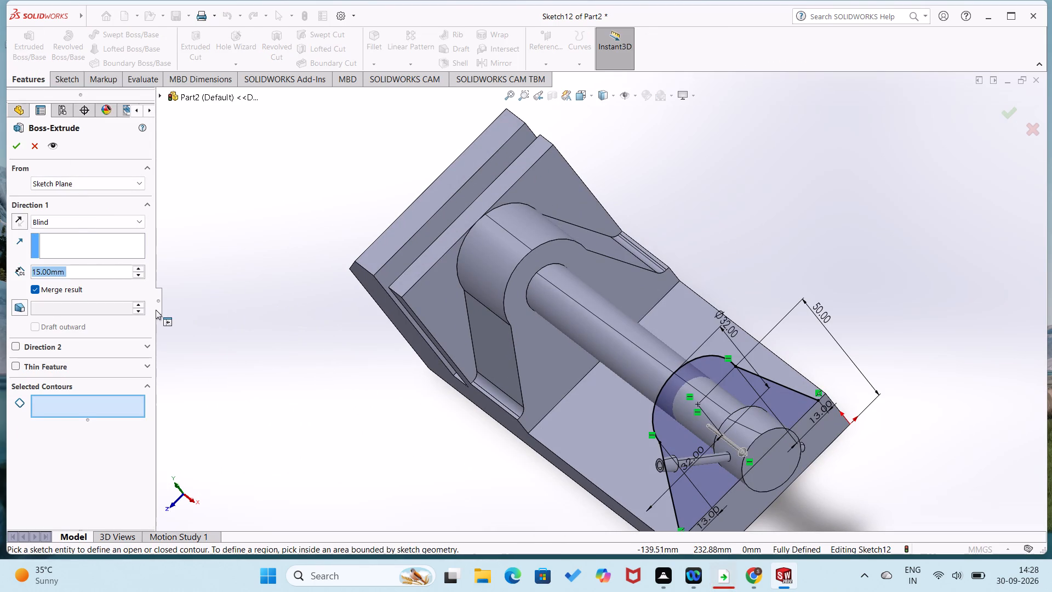
pyautogui.write('20')
pyautogui.press('Return')
pyautogui.scroll(2, 642, 500)
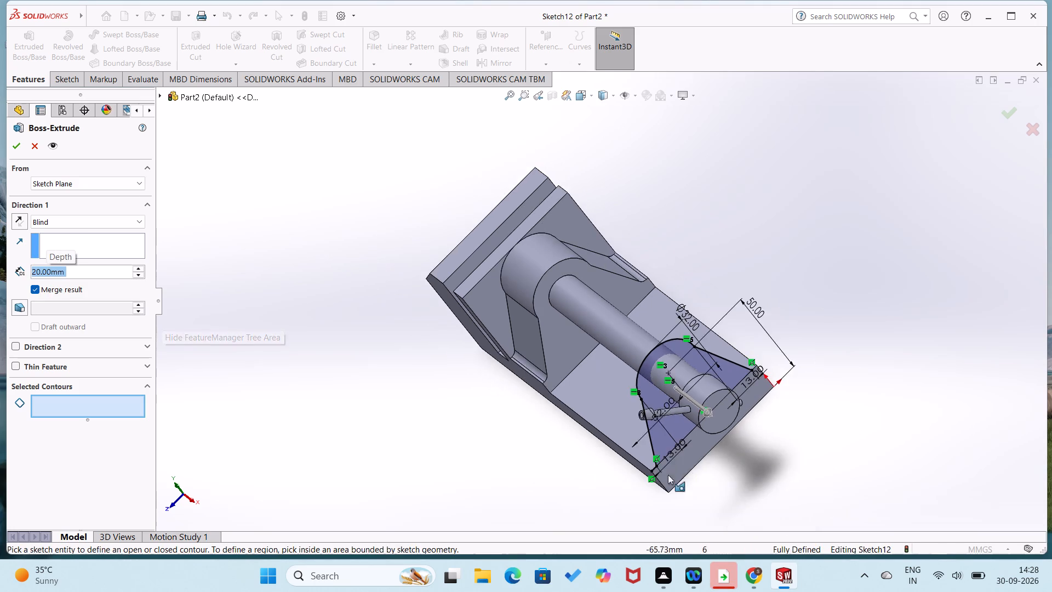
pyautogui.scroll(2, 685, 453)
pyautogui.moveTo(683, 454); pyautogui.dragTo(681, 442, button='middle')
pyautogui.scroll(2, 682, 451)
pyautogui.scroll(-7, 682, 435)
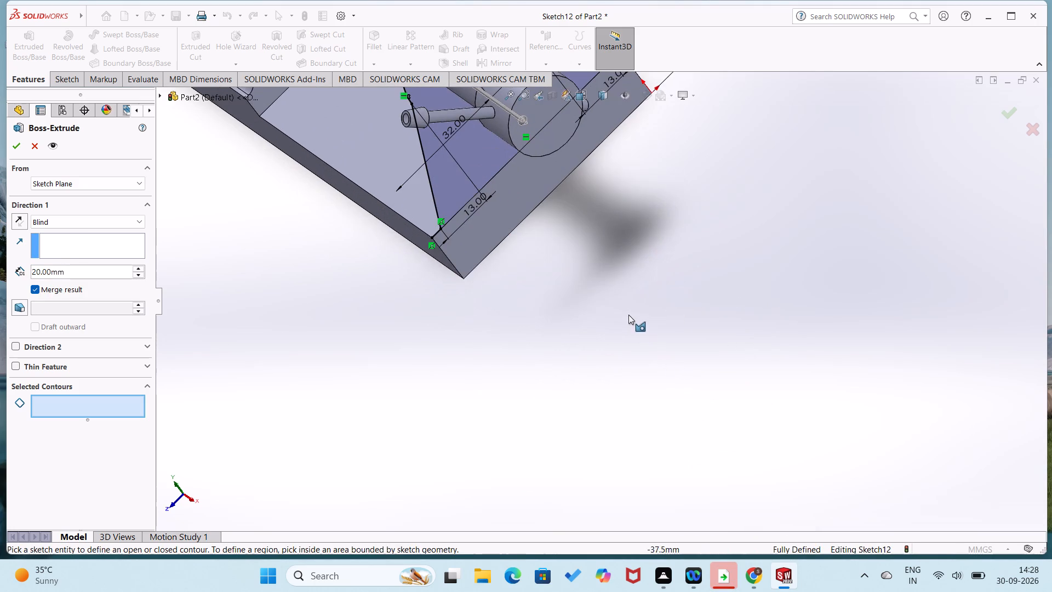
pyautogui.scroll(3, 576, 186)
pyautogui.scroll(-5, 576, 183)
pyautogui.click(451, 295)
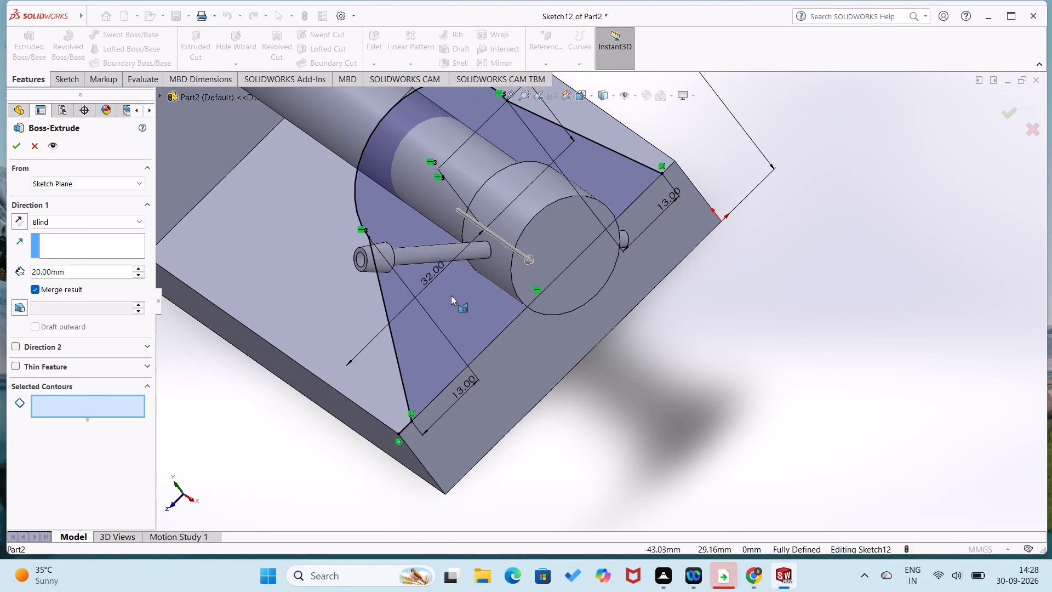
pyautogui.click(16, 224)
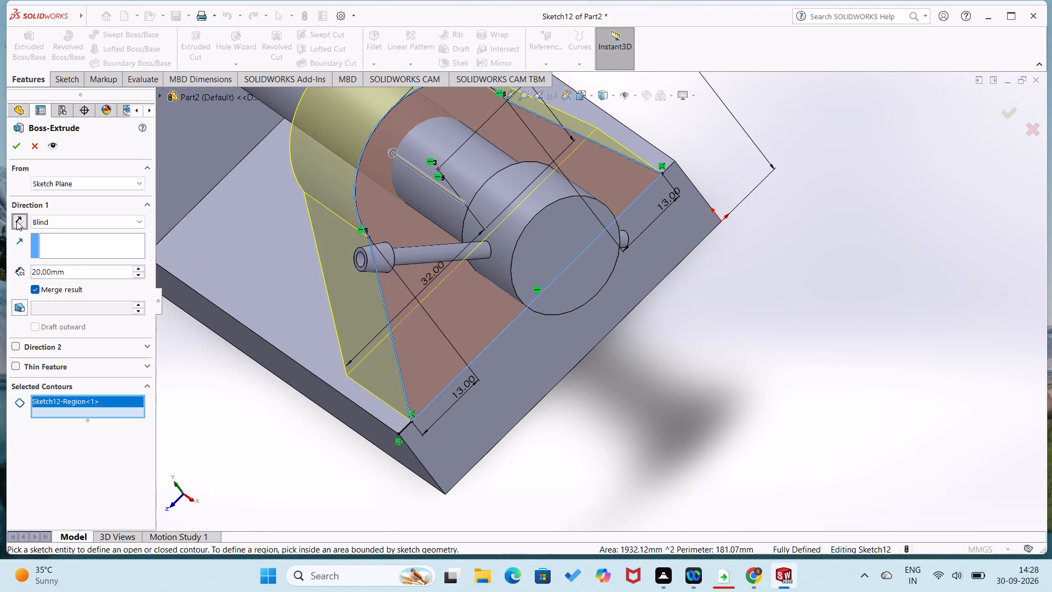
pyautogui.scroll(2, 248, 297)
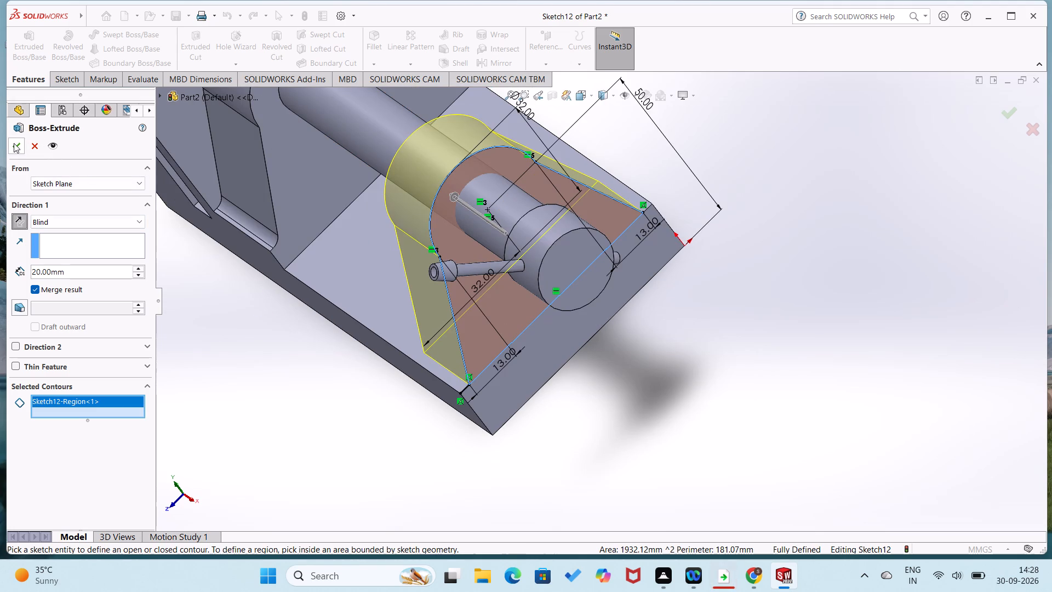
pyautogui.click(14, 143)
pyautogui.click(257, 379)
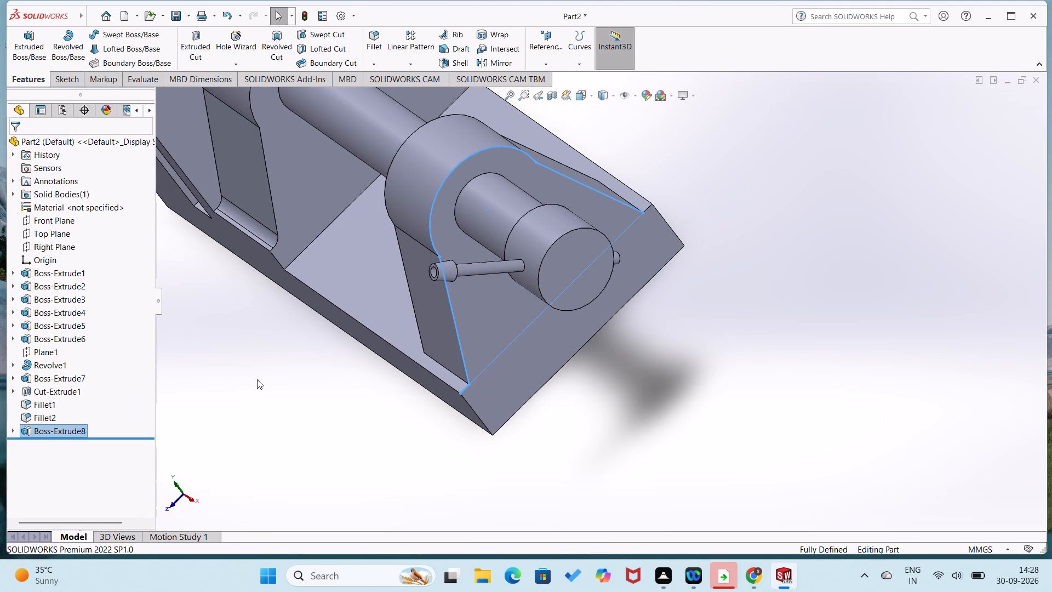
# Fillet the two edges where the end support's slanted side faces meet the base with a 3 mm radius.
pyautogui.moveTo(351, 388); pyautogui.dragTo(306, 396, button='middle')
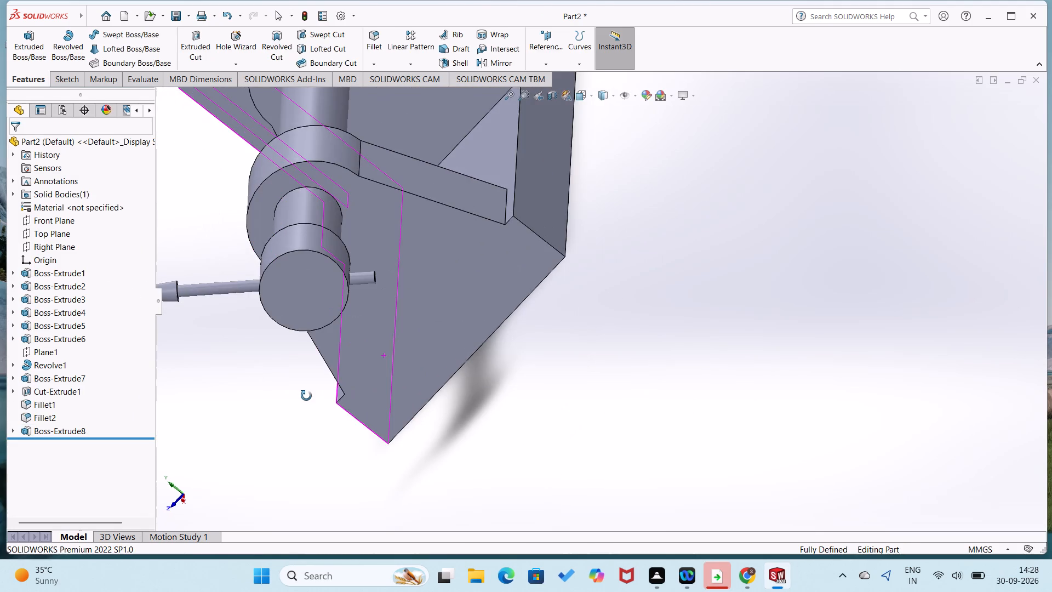
pyautogui.moveTo(306, 396); pyautogui.dragTo(356, 371, button='middle')
pyautogui.scroll(3, 358, 369)
pyautogui.scroll(-2, 365, 190)
pyautogui.click(371, 63)
pyautogui.click(376, 73)
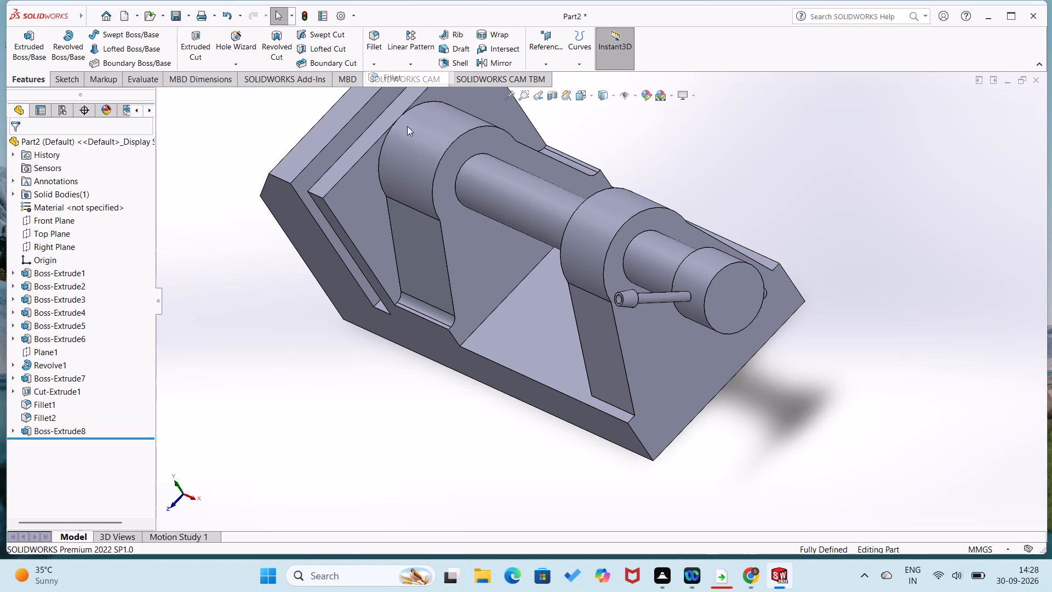
pyautogui.click(604, 403)
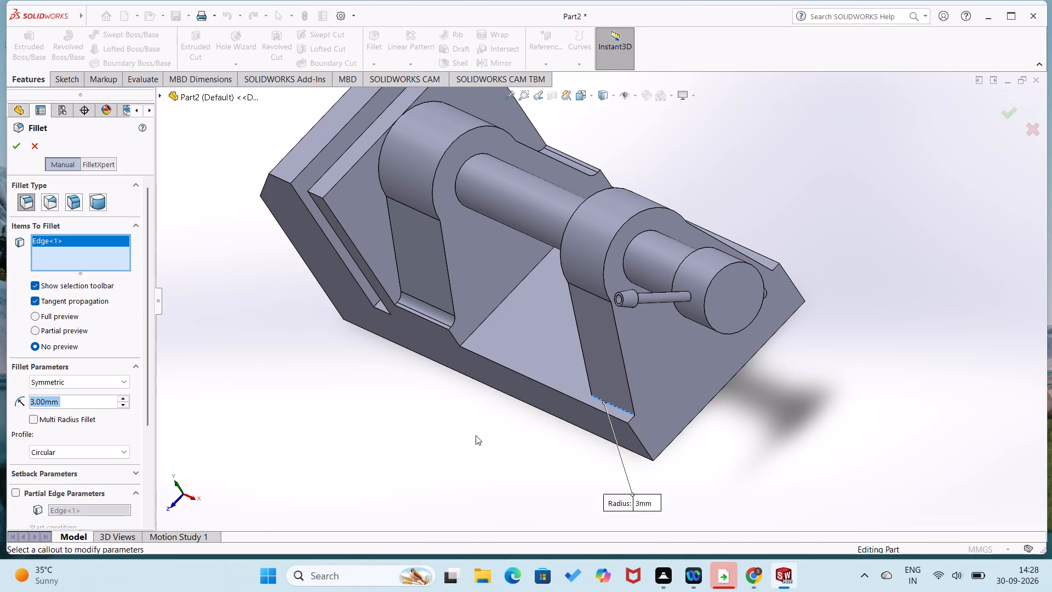
pyautogui.moveTo(725, 413); pyautogui.dragTo(690, 470, button='middle')
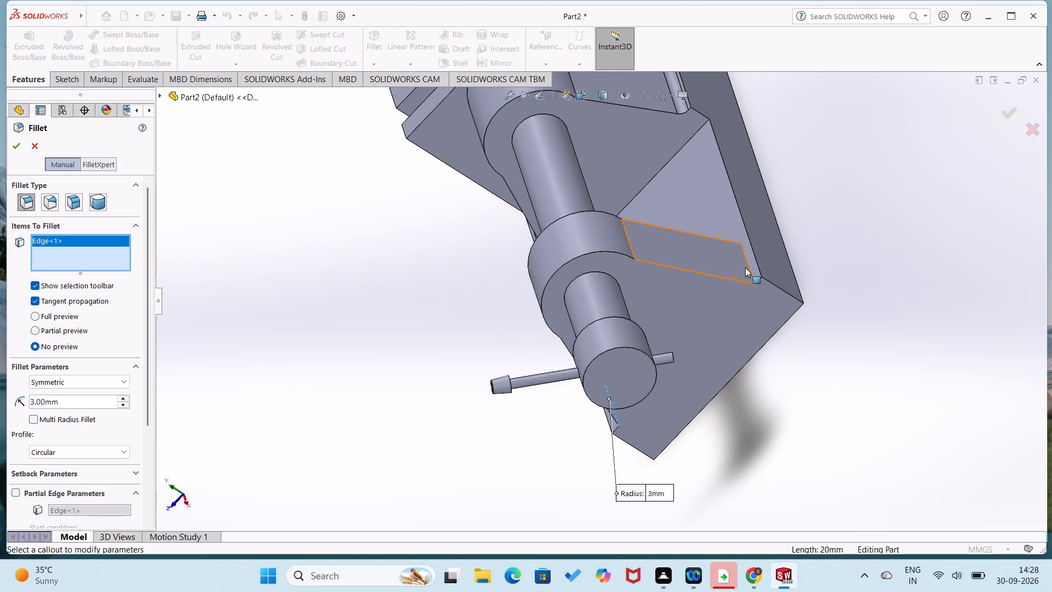
pyautogui.click(749, 268)
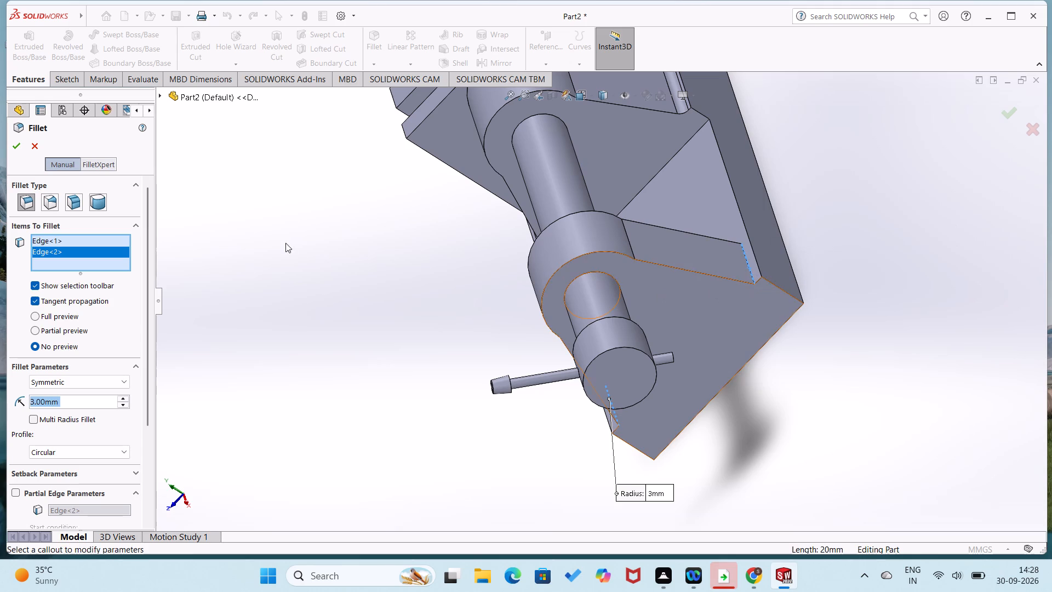
pyautogui.click(20, 143)
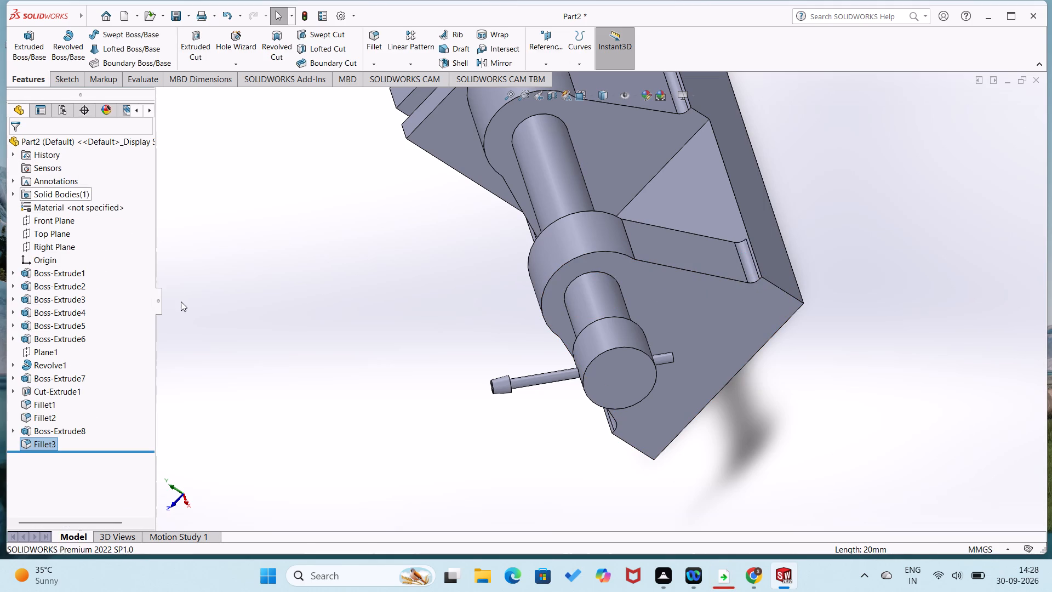
pyautogui.click(304, 348)
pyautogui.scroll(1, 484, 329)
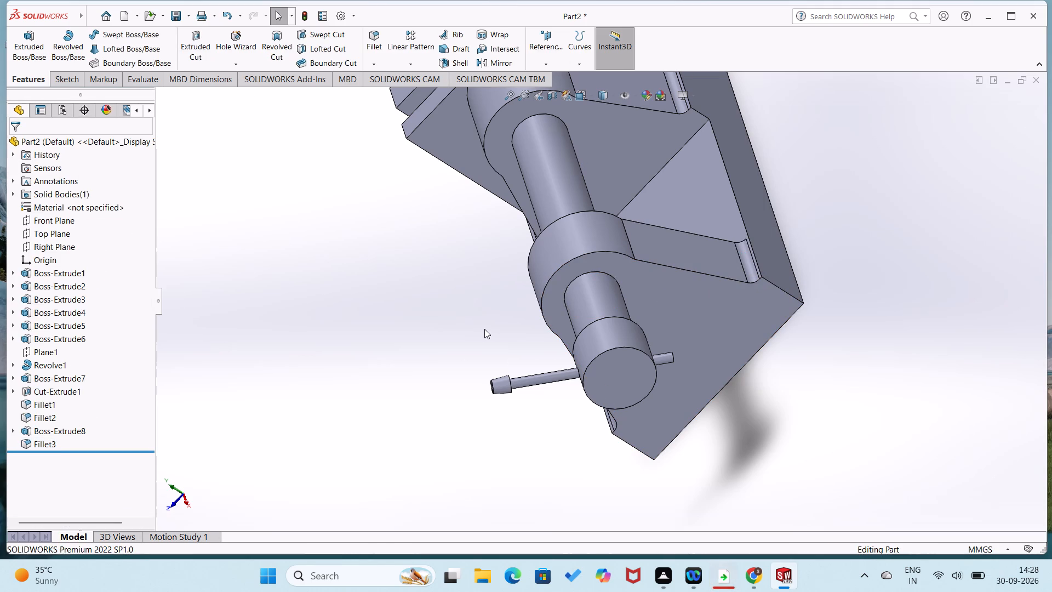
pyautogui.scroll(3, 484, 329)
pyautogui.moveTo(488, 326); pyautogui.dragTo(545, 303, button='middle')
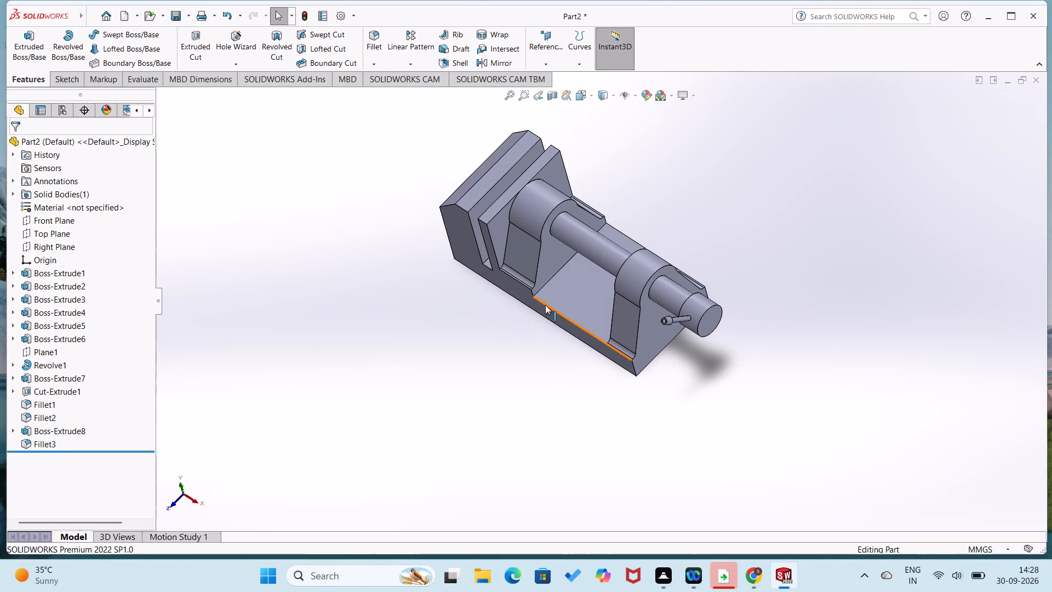
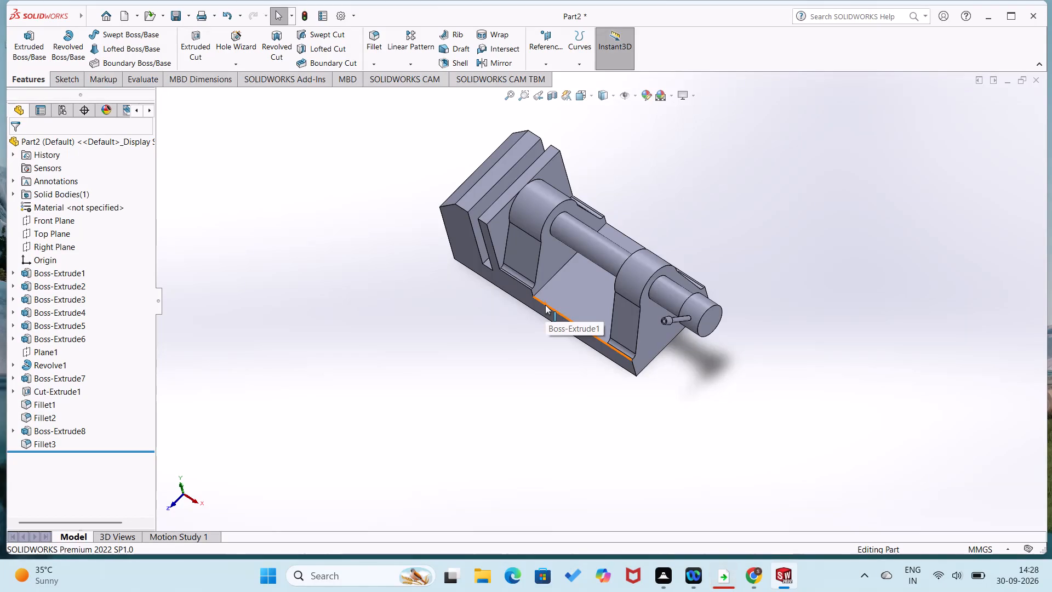
# On the end face, sketch a closed stepped cross-shaped profile rising from the bottom edge, about 28 mm wide at the base and 20 mm tall.
pyautogui.rightClick(653, 349)
pyautogui.click(680, 321)
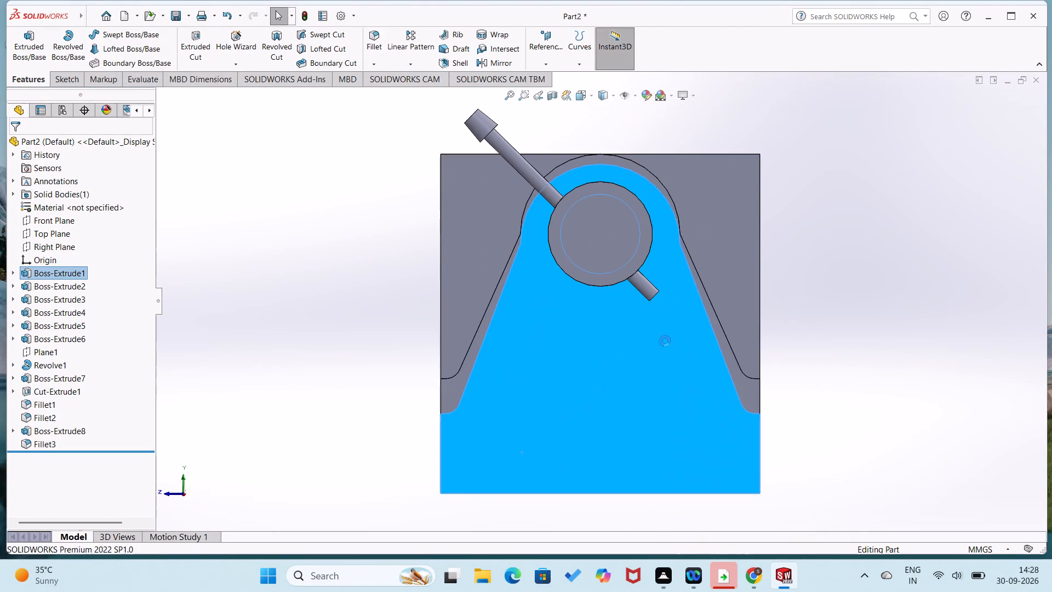
pyautogui.click(380, 399)
pyautogui.moveTo(381, 398); pyautogui.dragTo(304, 391, button='right')
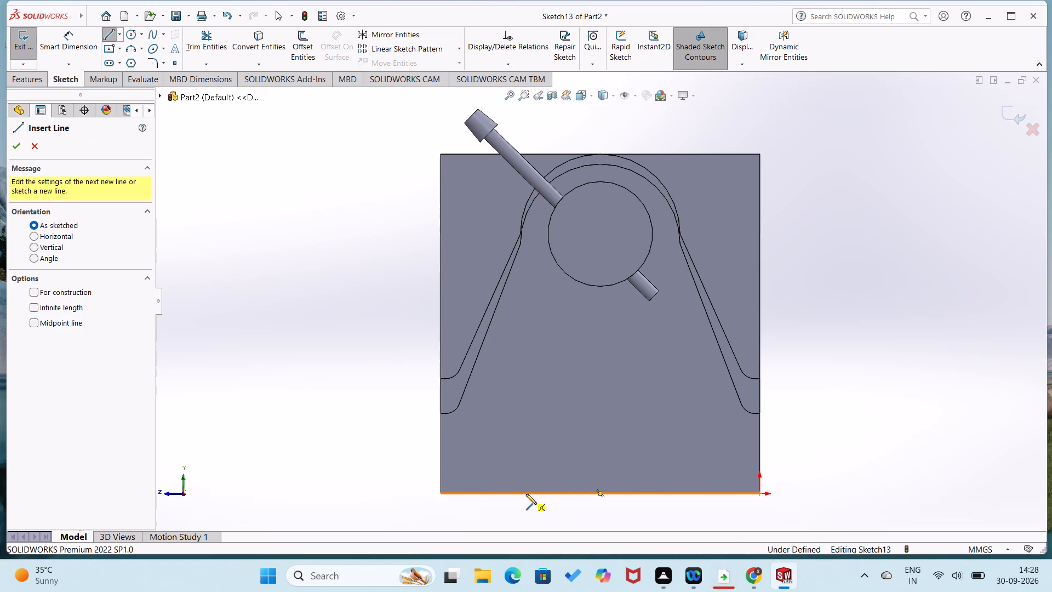
pyautogui.click(526, 494)
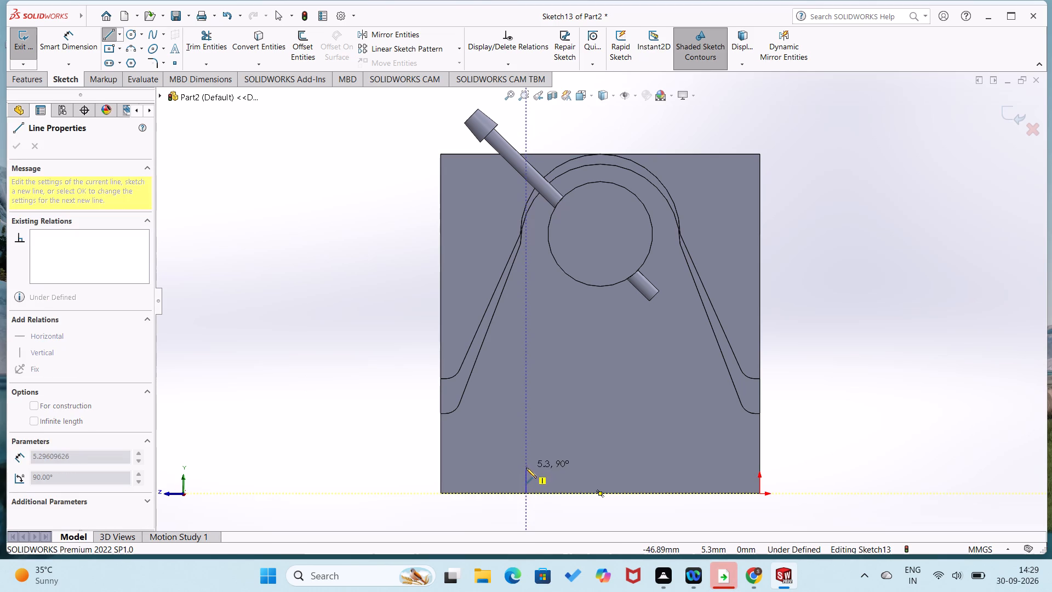
pyautogui.click(525, 469)
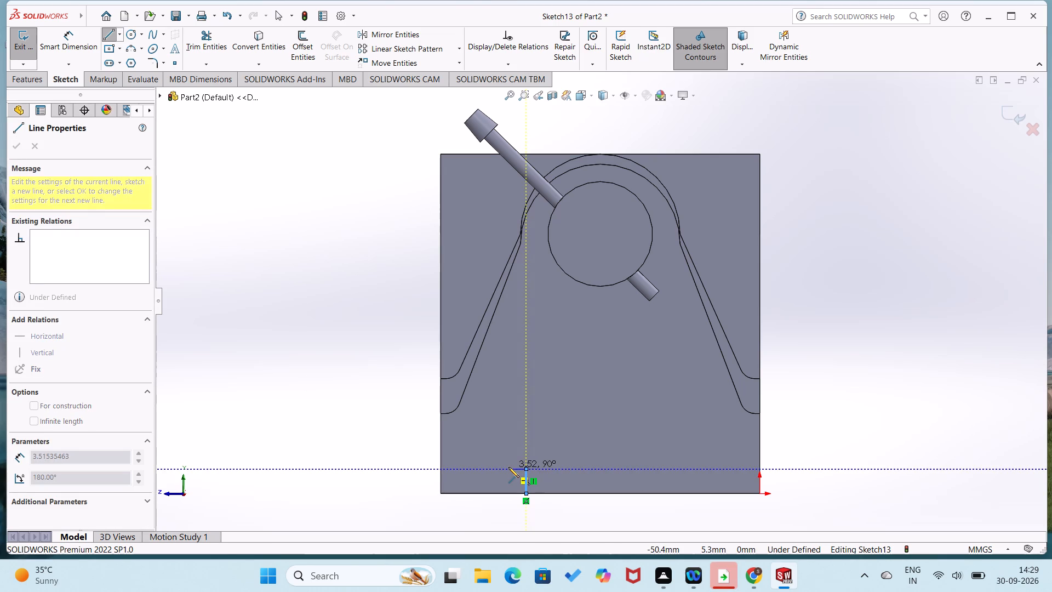
pyautogui.click(507, 467)
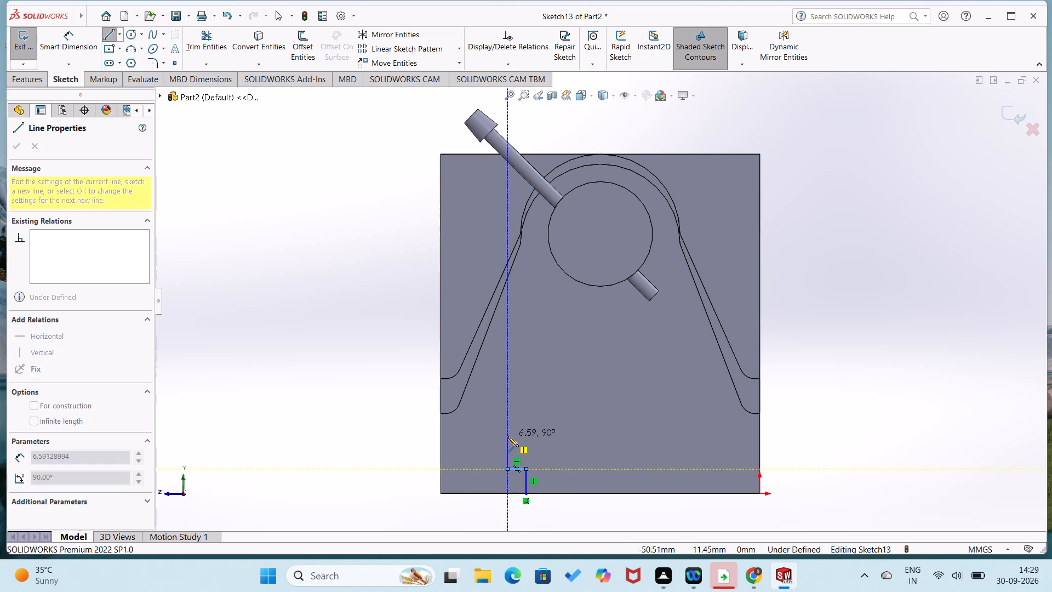
pyautogui.click(508, 436)
pyautogui.click(540, 437)
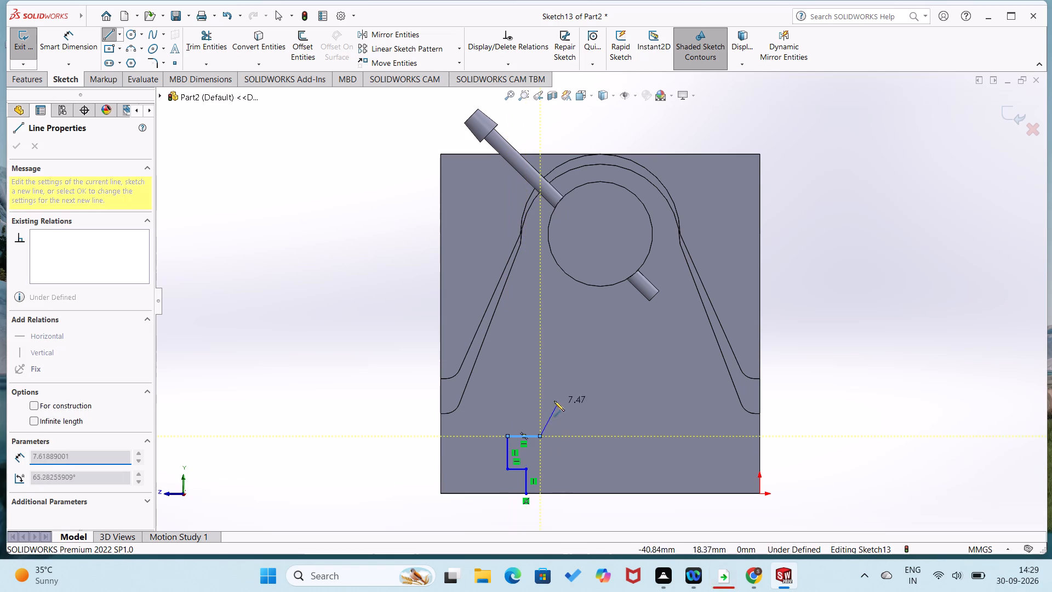
pyautogui.click(539, 395)
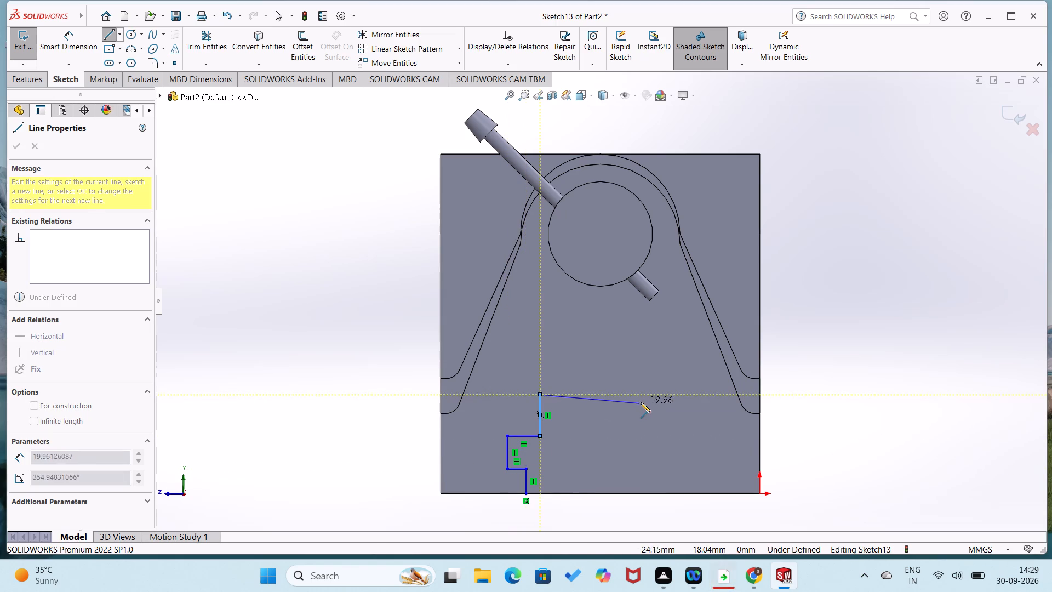
pyautogui.click(647, 396)
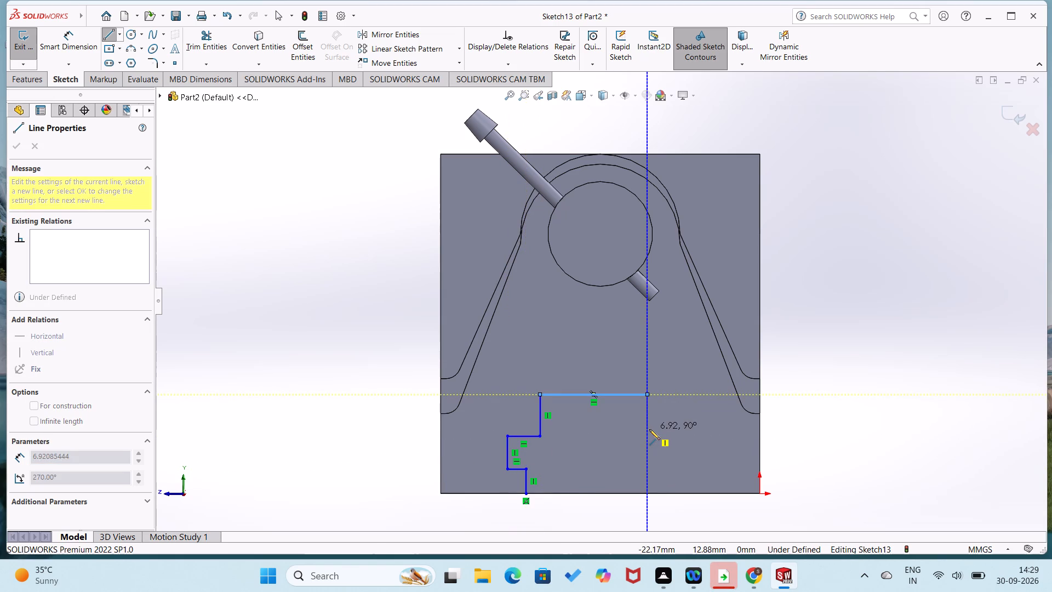
pyautogui.click(649, 435)
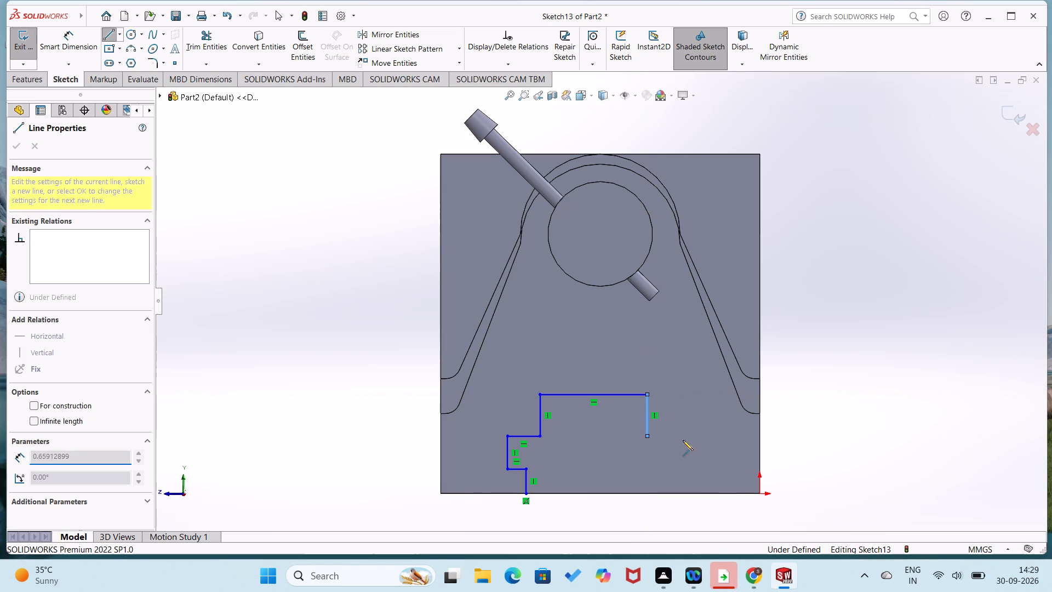
pyautogui.click(684, 436)
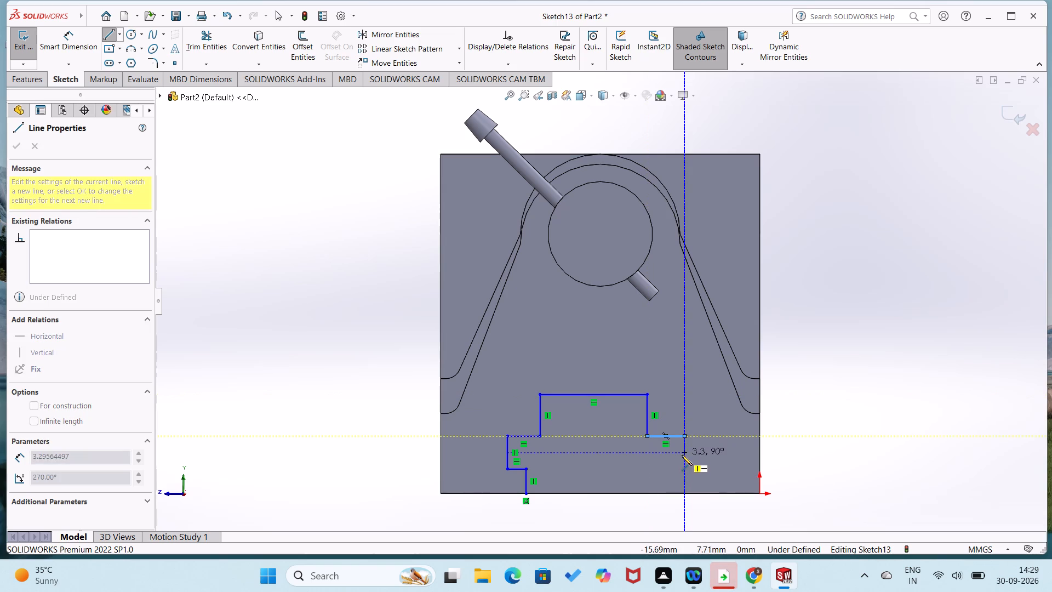
pyautogui.click(682, 468)
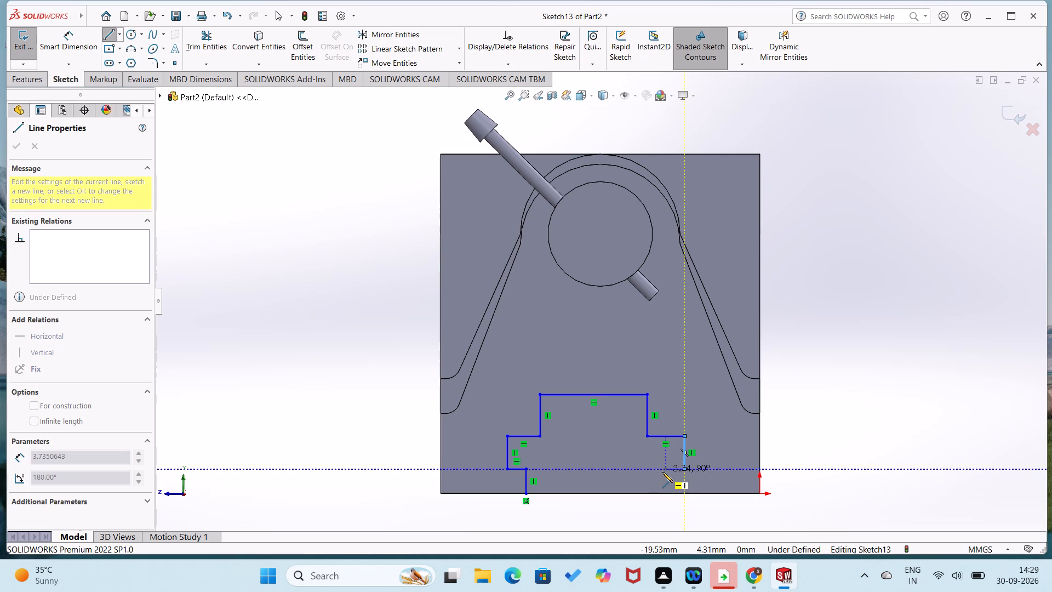
pyautogui.click(662, 472)
pyautogui.click(665, 492)
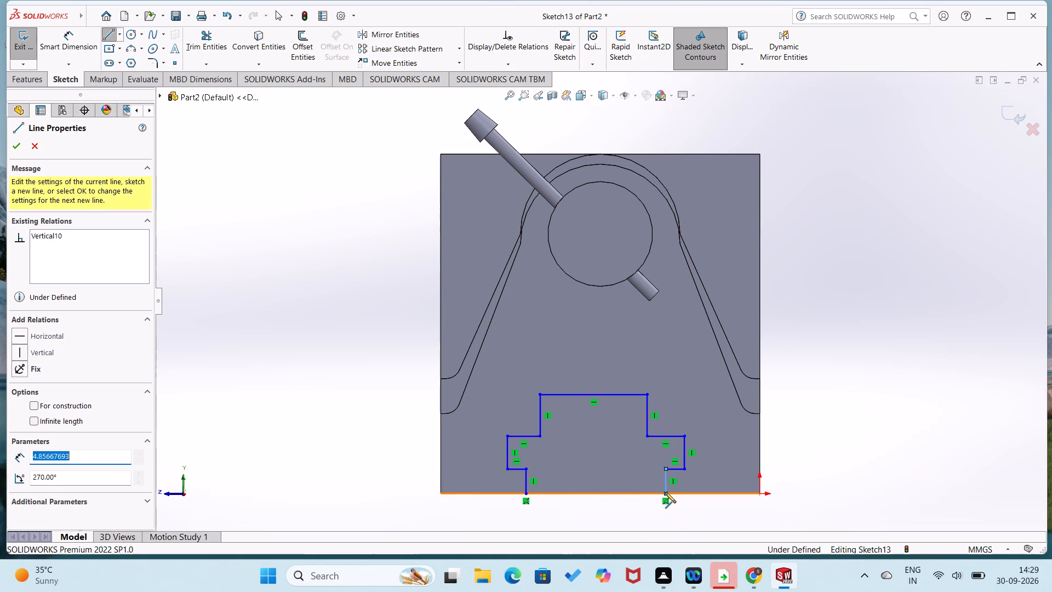
pyautogui.click(529, 492)
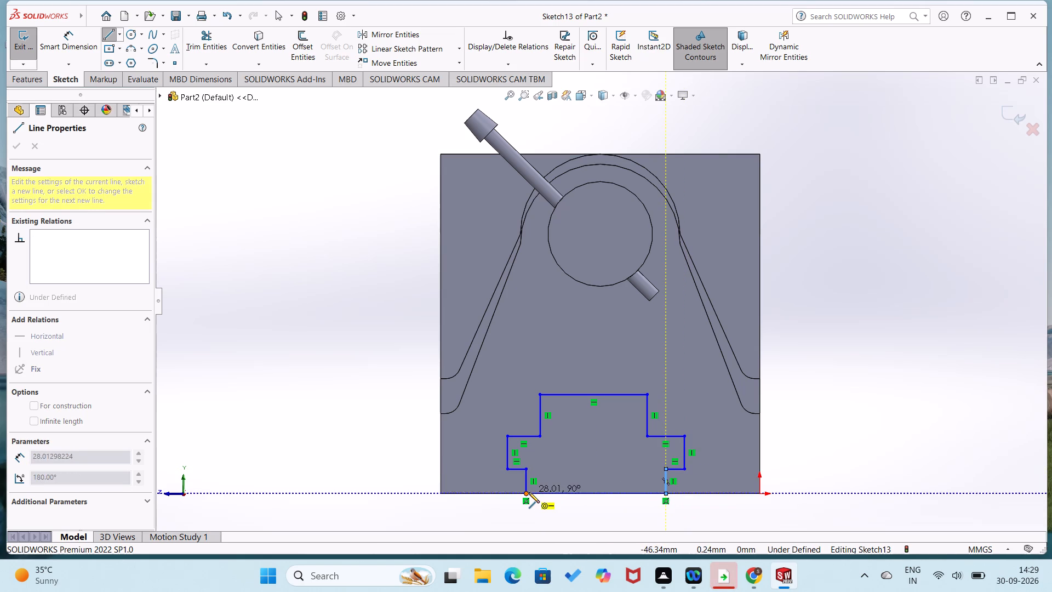
pyautogui.press('Escape')
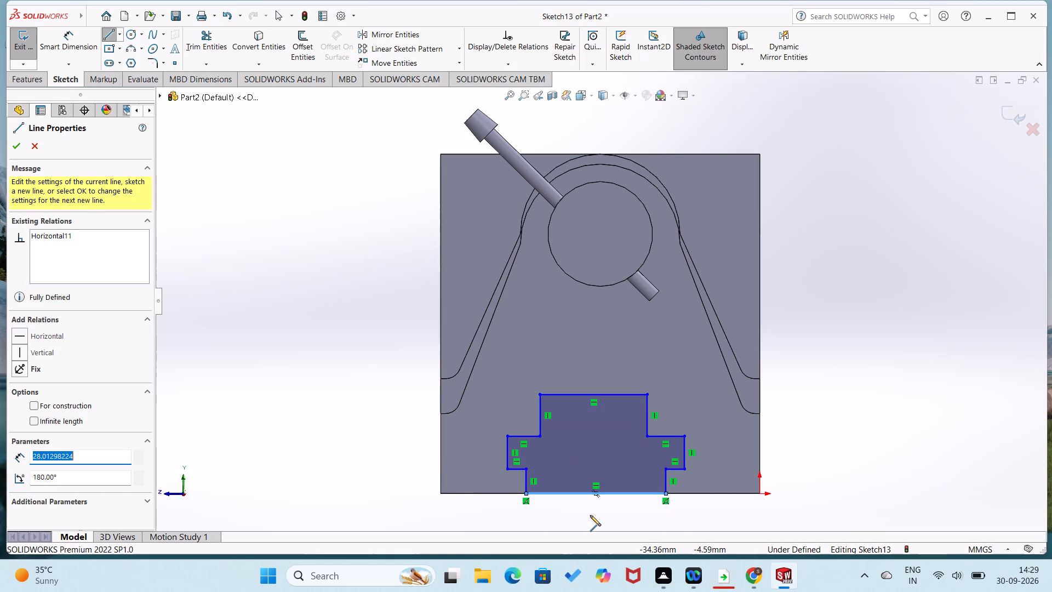
pyautogui.press('Escape')
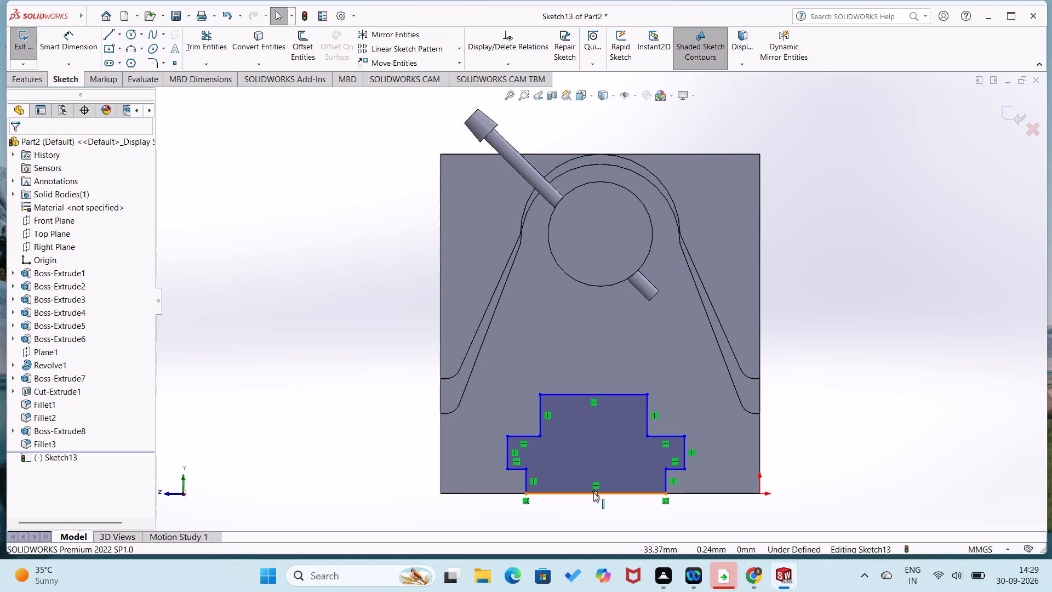
# Add a vertical relation between the midpoints of the profile's bottom and top lines.
pyautogui.click(596, 493)
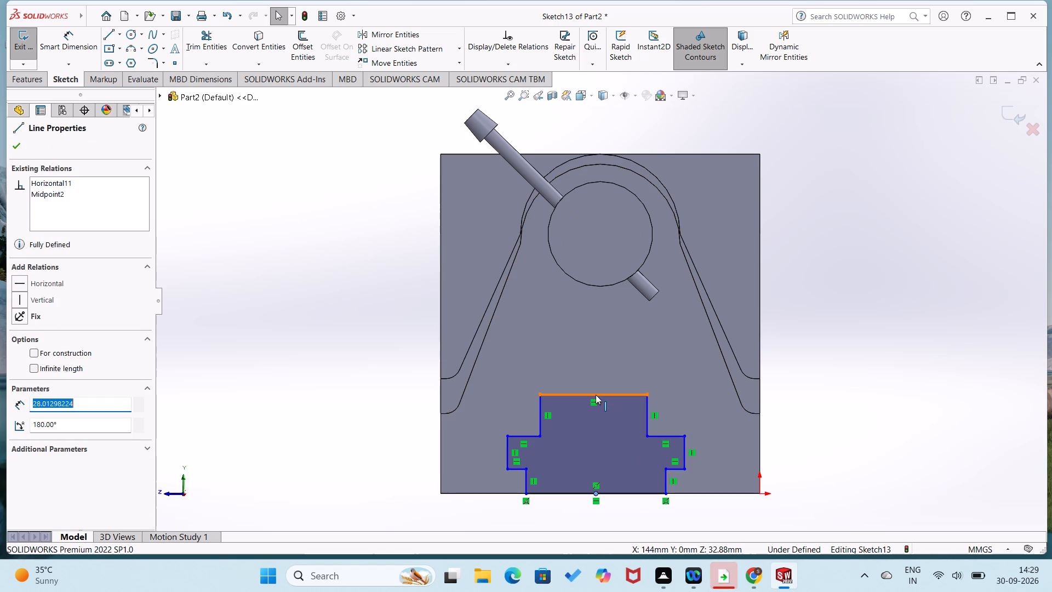
pyautogui.keyDown('ctrl'); pyautogui.click(593, 395); pyautogui.keyUp('ctrl')
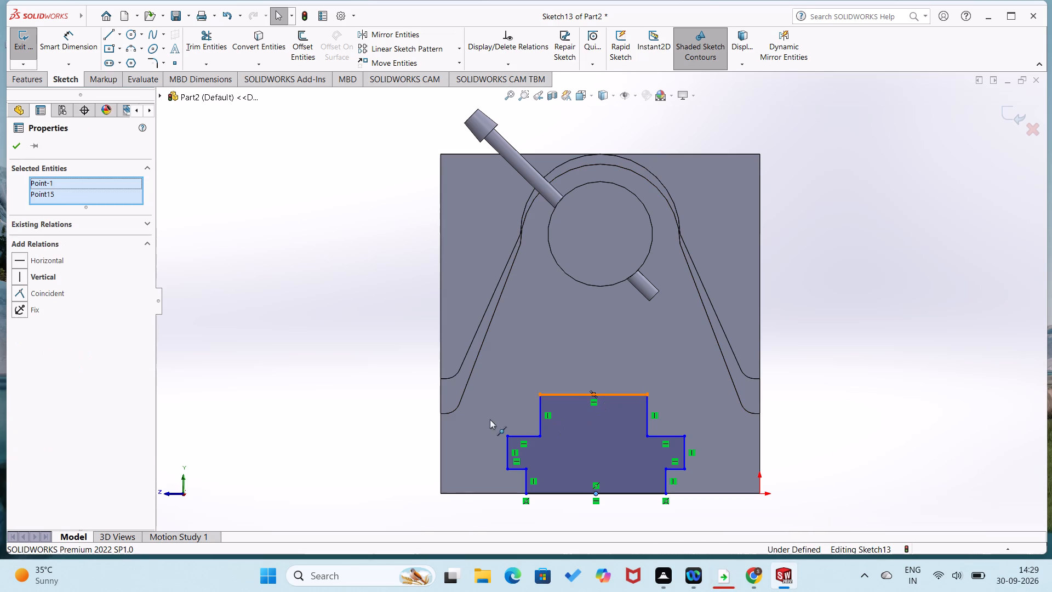
pyautogui.click(19, 274)
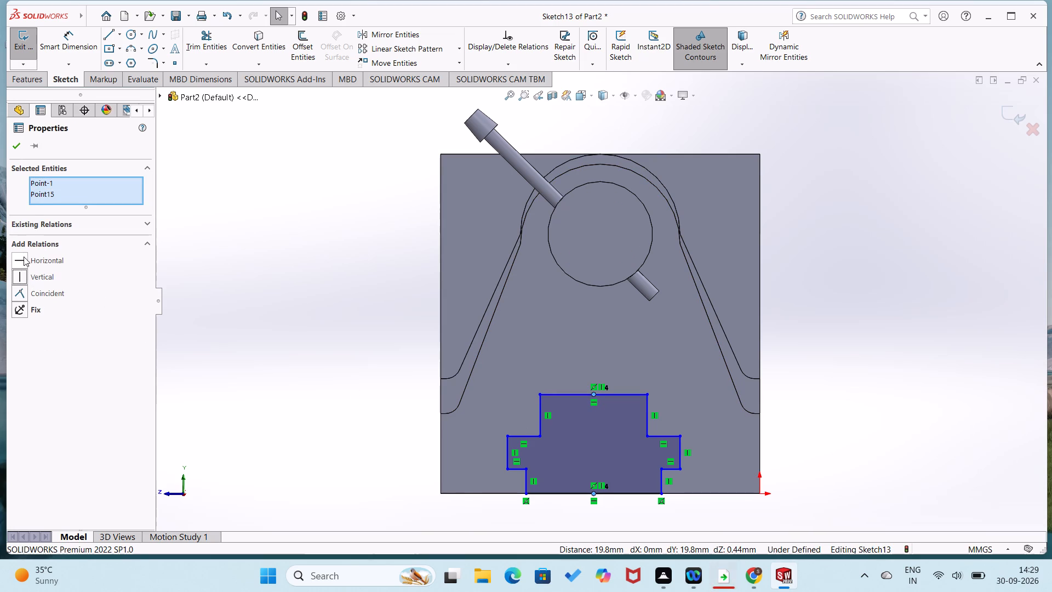
pyautogui.click(19, 144)
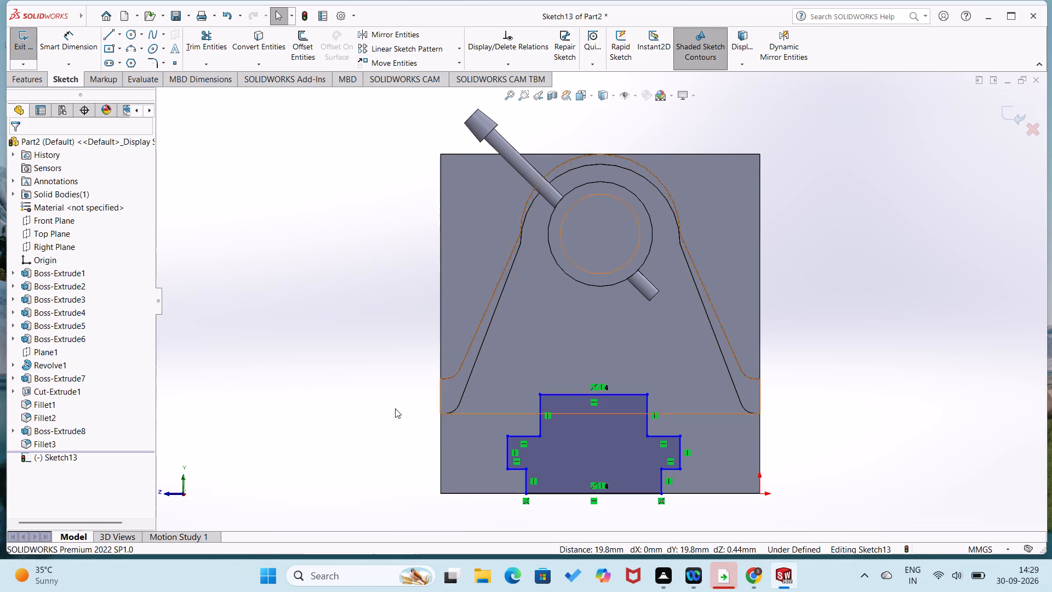
# Dimension the length of the profile's top horizontal line as 20 mm.
pyautogui.moveTo(362, 409); pyautogui.dragTo(400, 290, button='right')
pyautogui.click(580, 395)
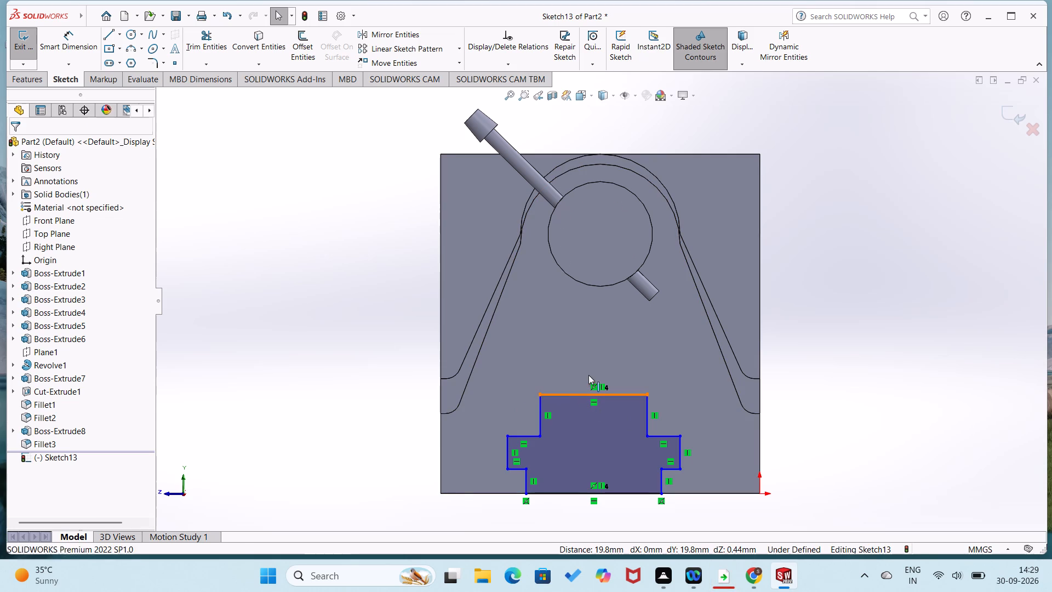
pyautogui.moveTo(323, 336); pyautogui.dragTo(363, 254, button='right')
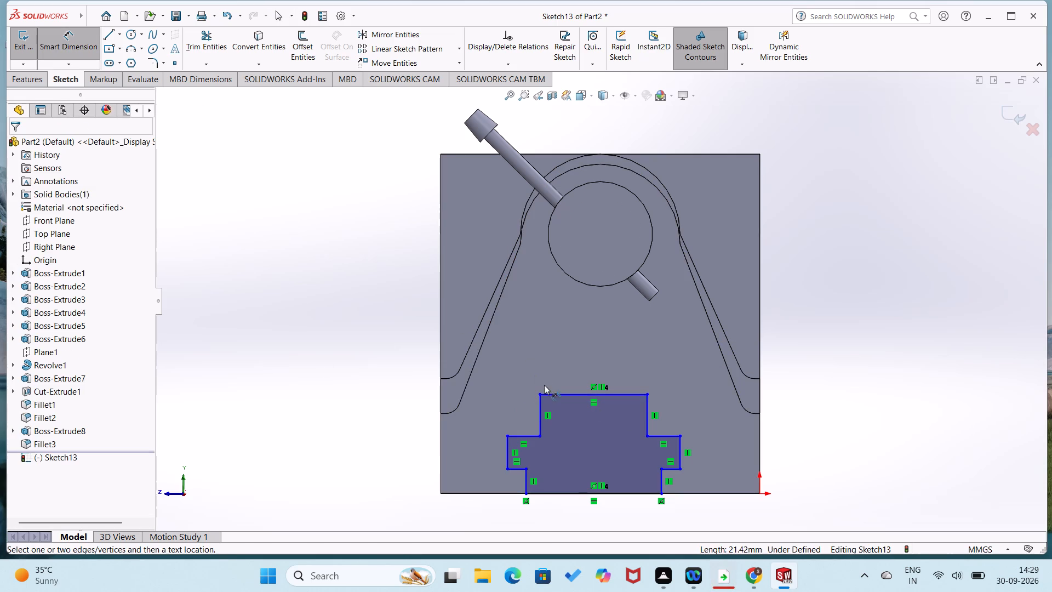
pyautogui.click(556, 396)
pyautogui.click(569, 372)
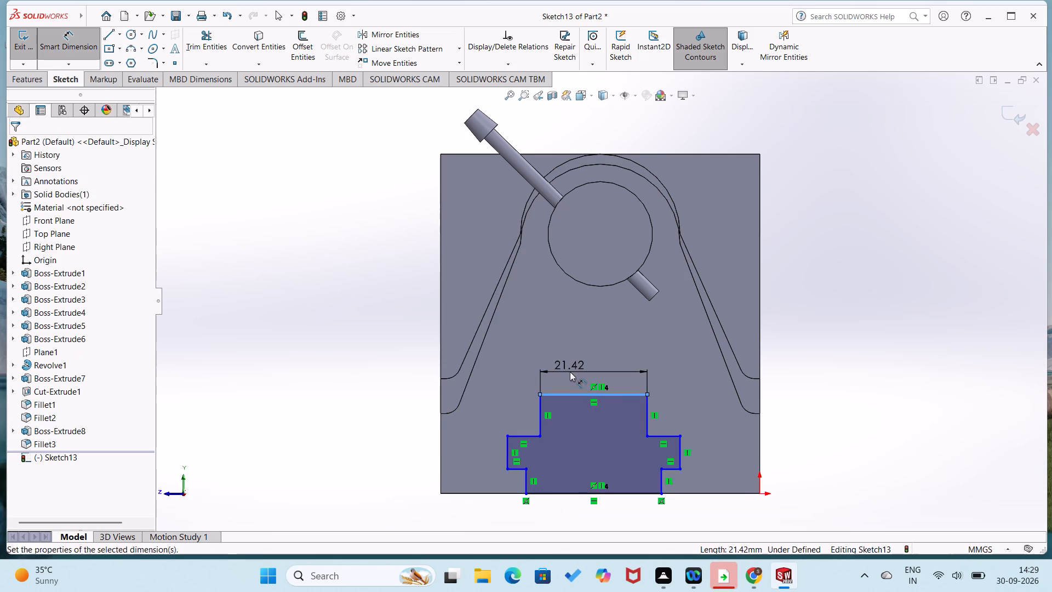
pyautogui.write('20')
pyautogui.press('Return')
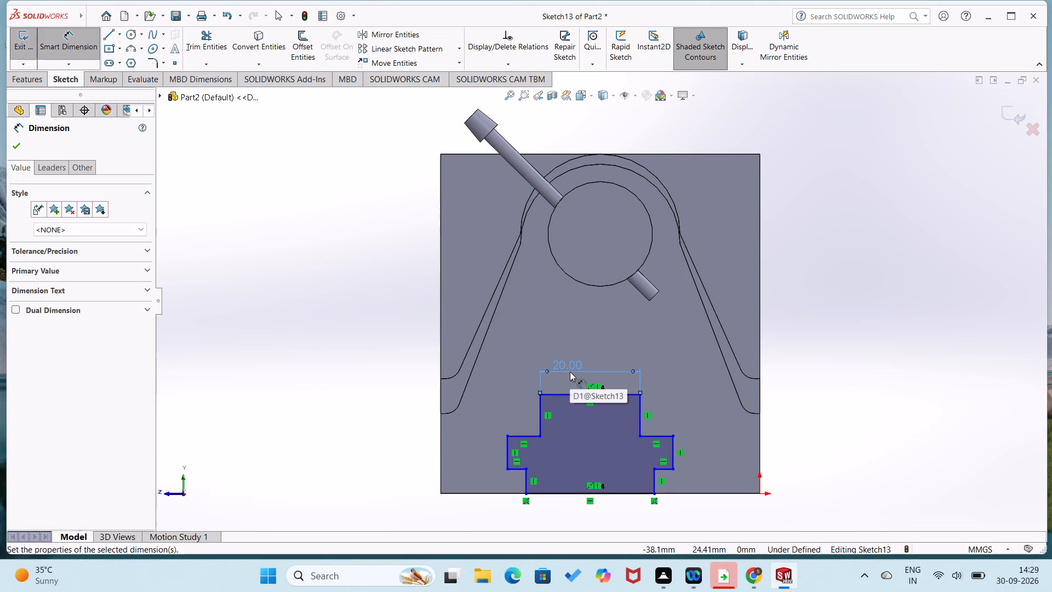
pyautogui.click(339, 390)
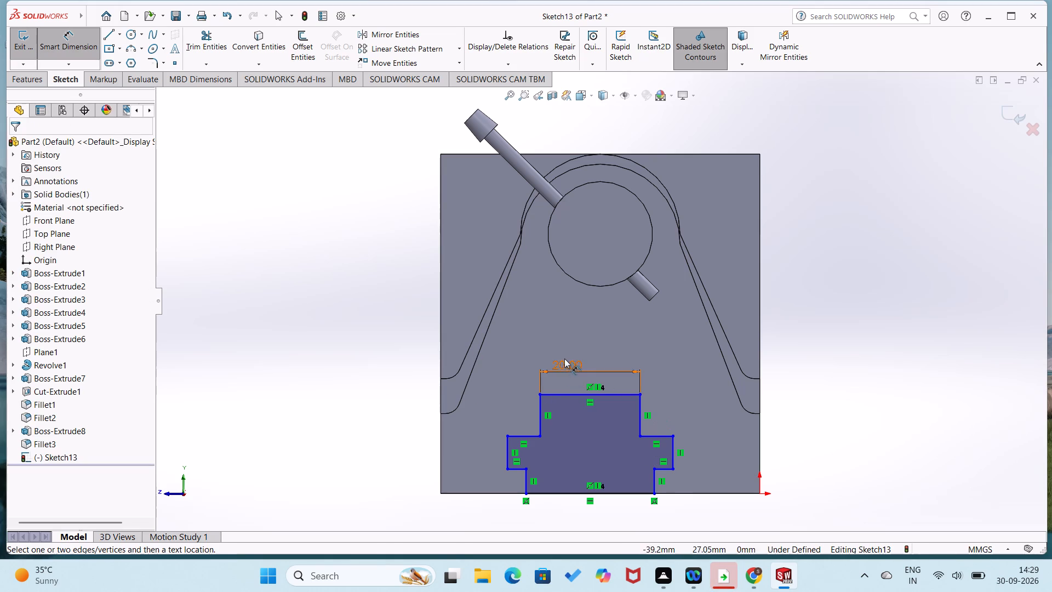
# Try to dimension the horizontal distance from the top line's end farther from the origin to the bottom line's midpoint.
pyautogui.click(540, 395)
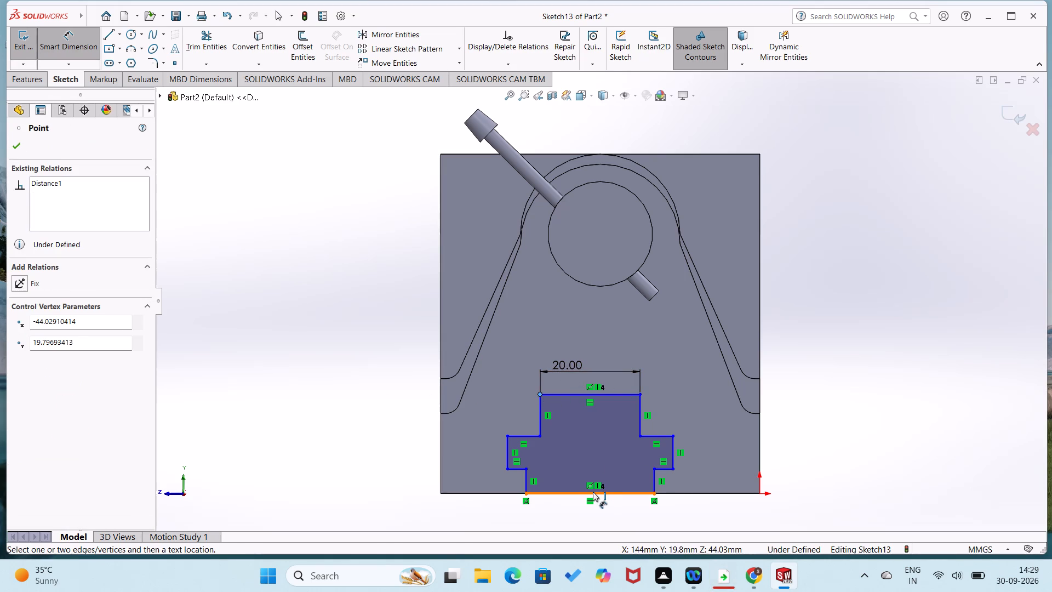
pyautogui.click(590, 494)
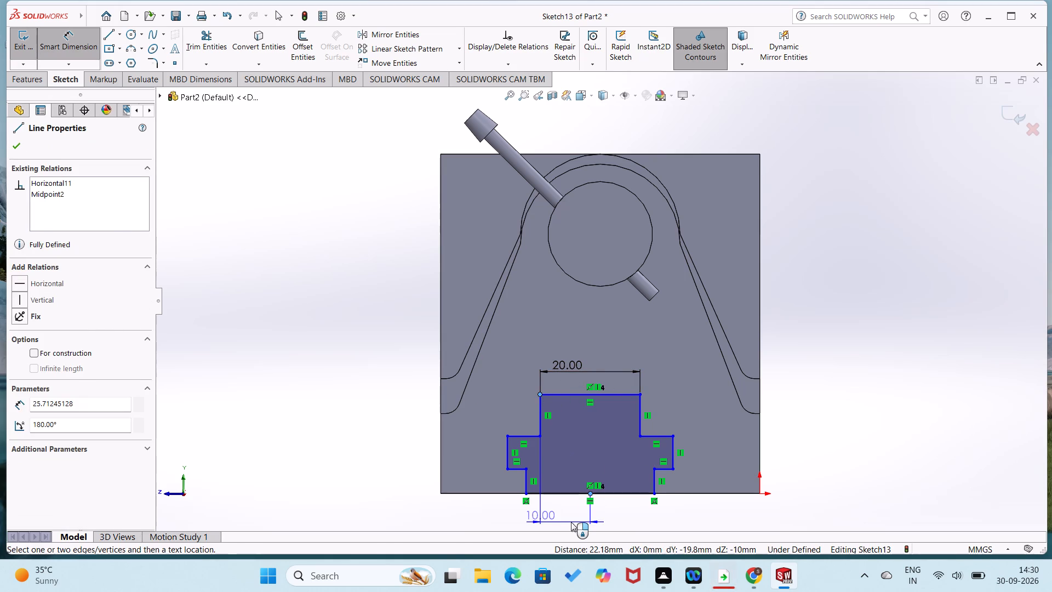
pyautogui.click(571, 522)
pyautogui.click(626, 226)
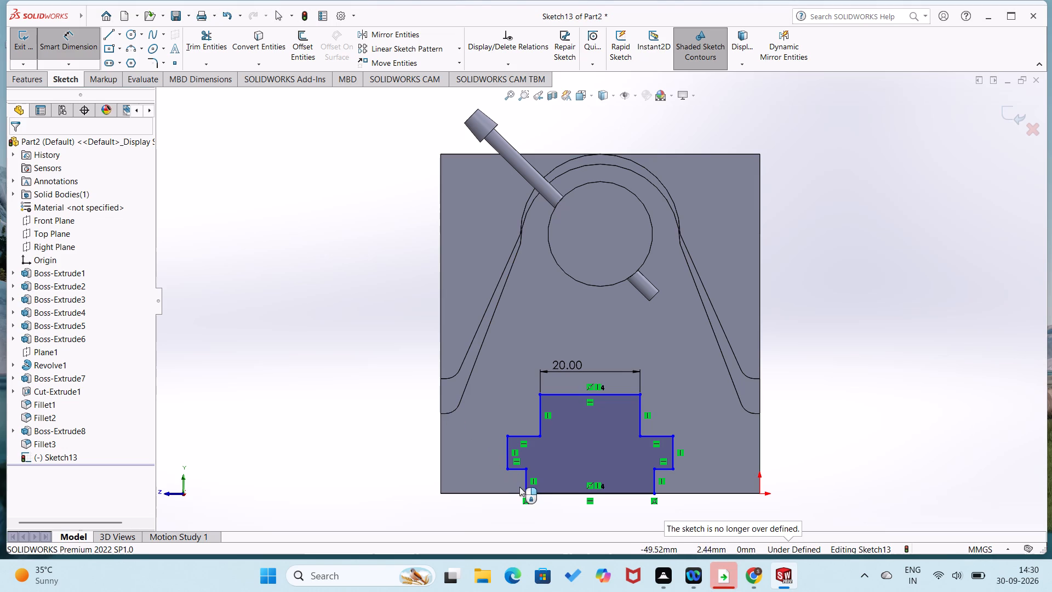
# Dimension the length of the profile's bottom line as 20 mm.
pyautogui.click(555, 494)
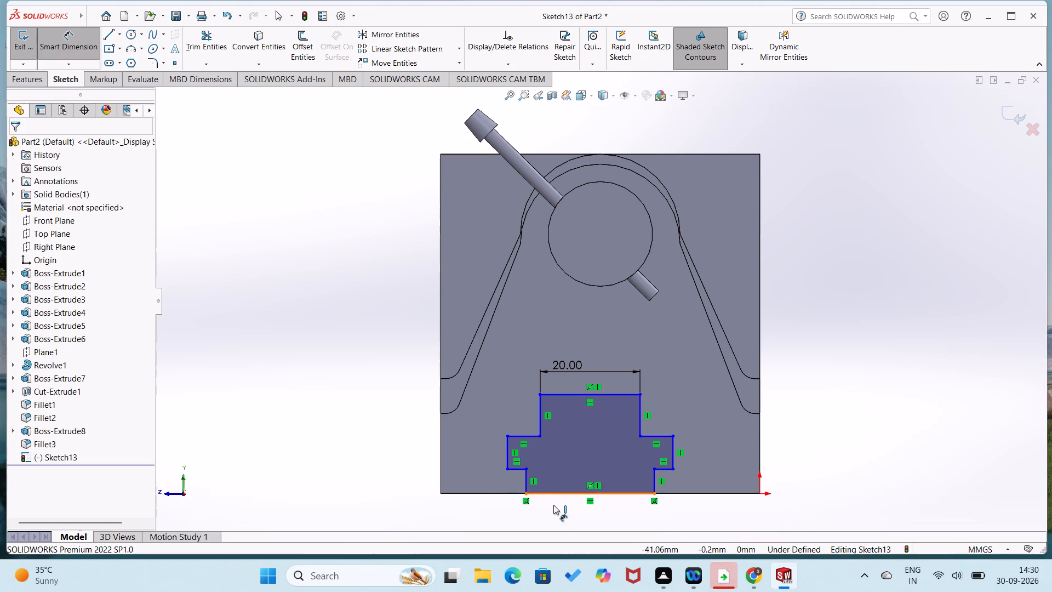
pyautogui.click(553, 512)
pyautogui.write('20')
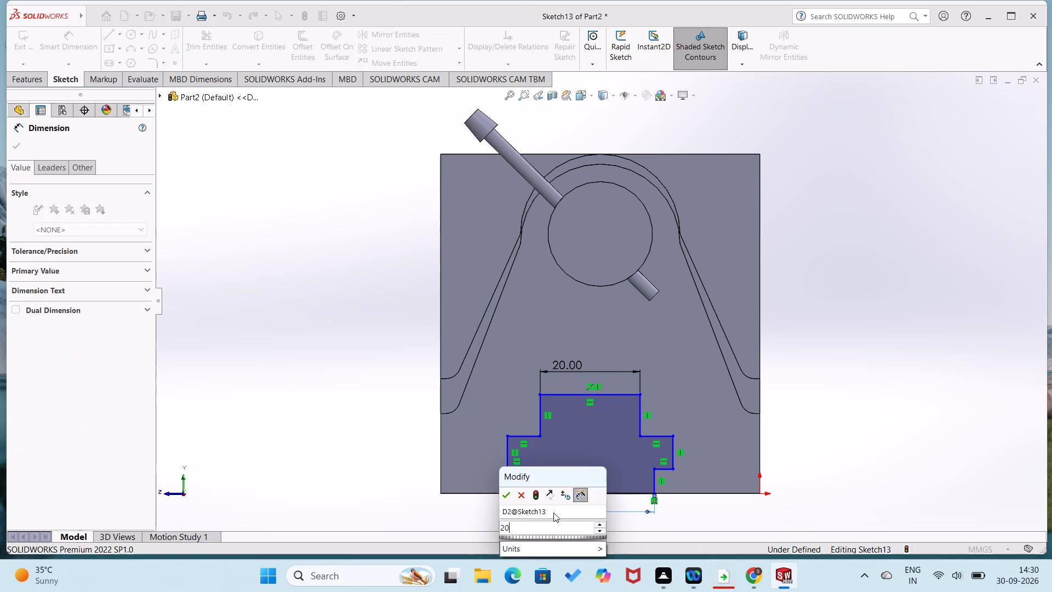
pyautogui.press('Return')
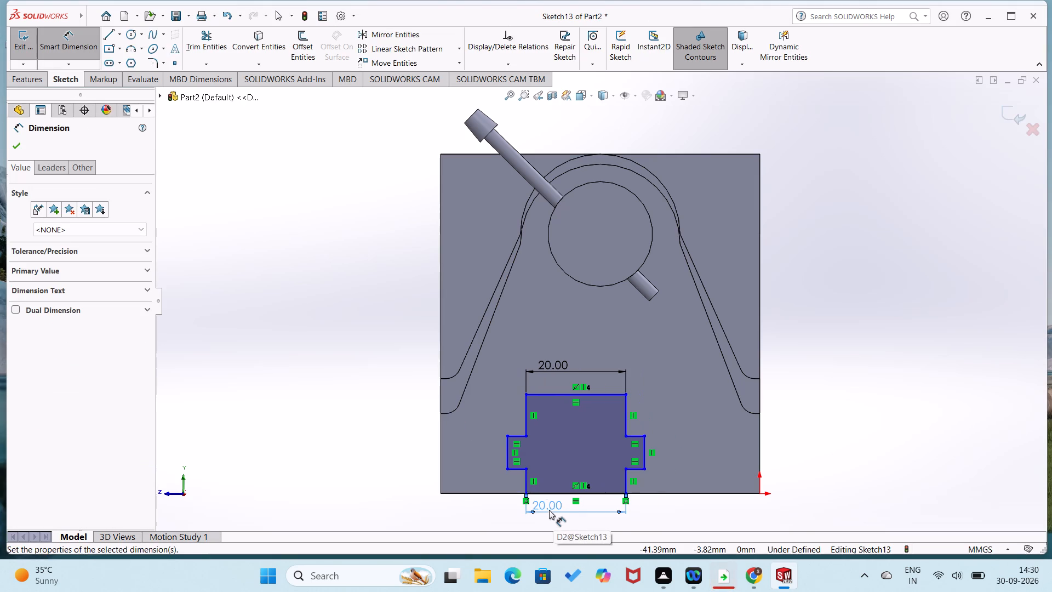
pyautogui.click(402, 450)
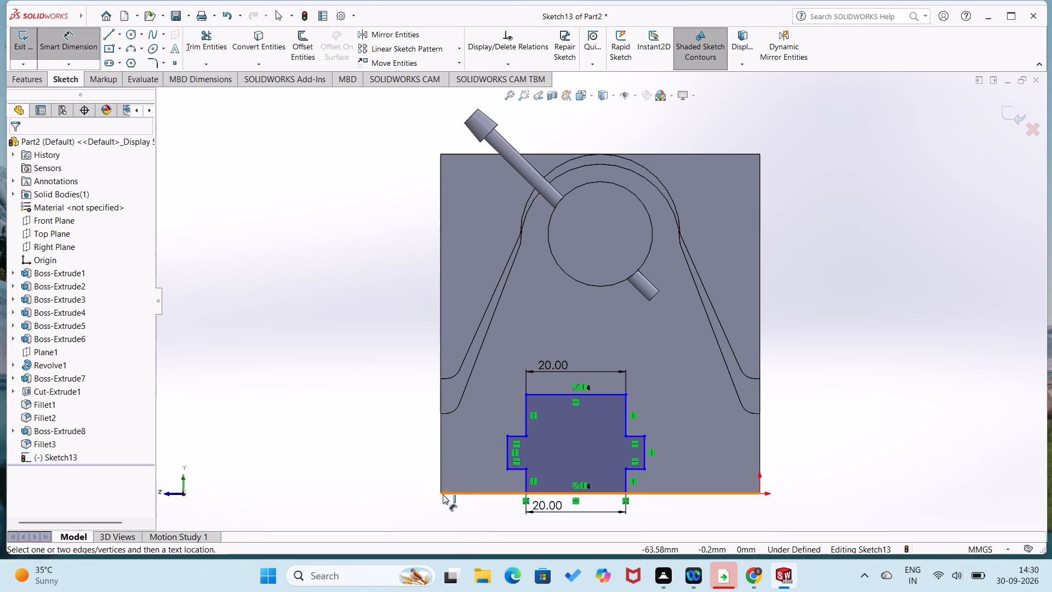
# Dimension the horizontal distance from the end face's bottom corner opposite the origin to the profile's nearest bottom corner as 22 mm.
pyautogui.click(443, 494)
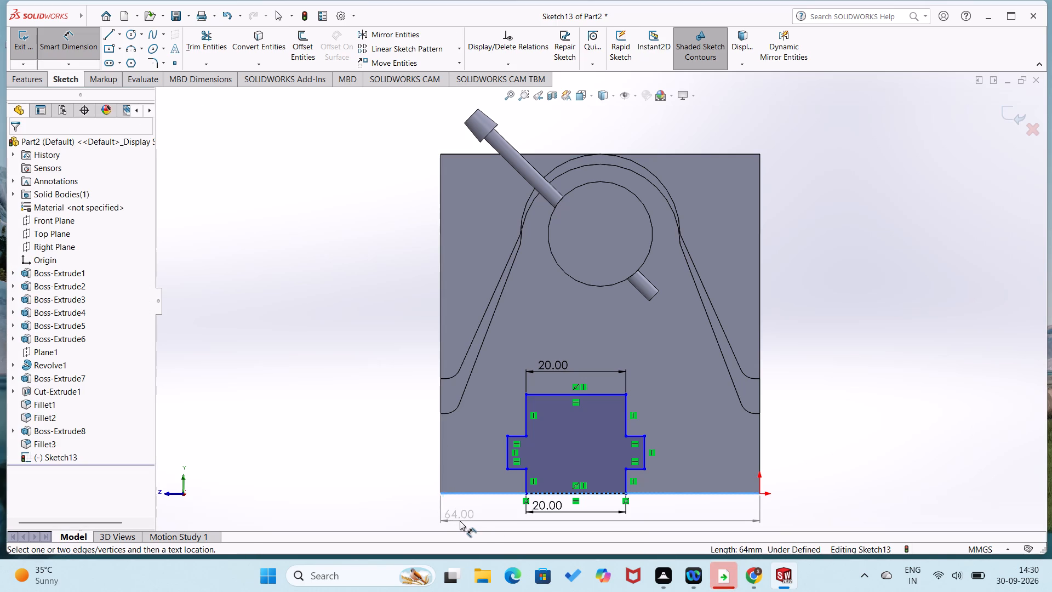
pyautogui.press('Escape')
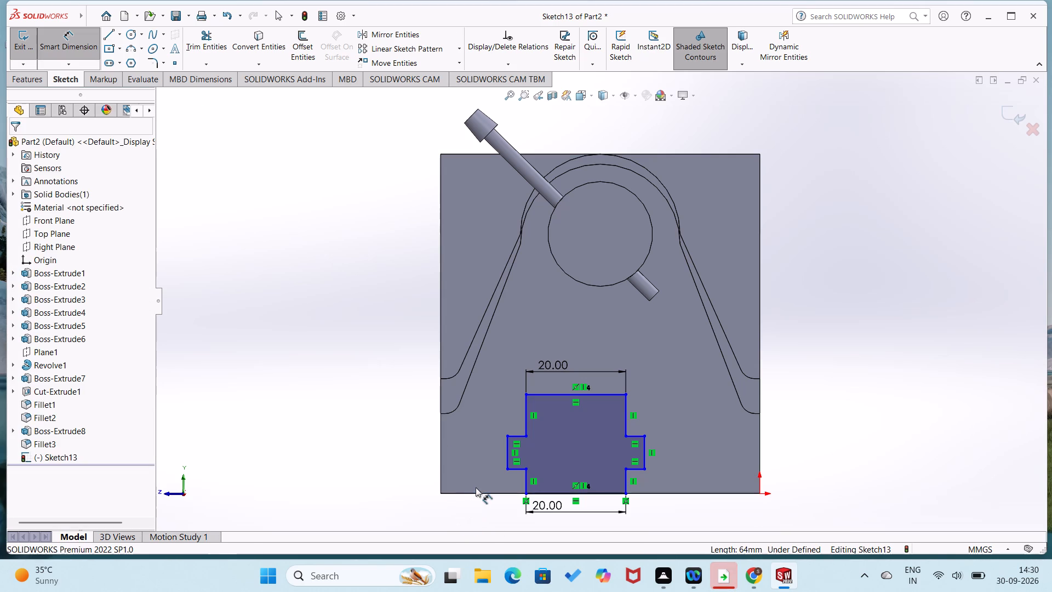
pyautogui.click(442, 493)
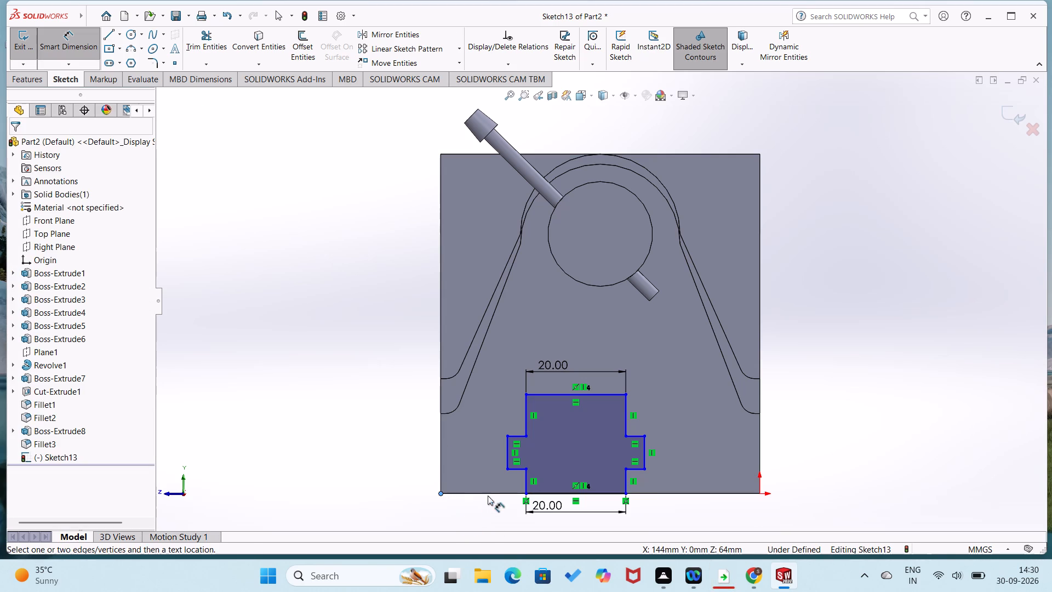
pyautogui.click(525, 491)
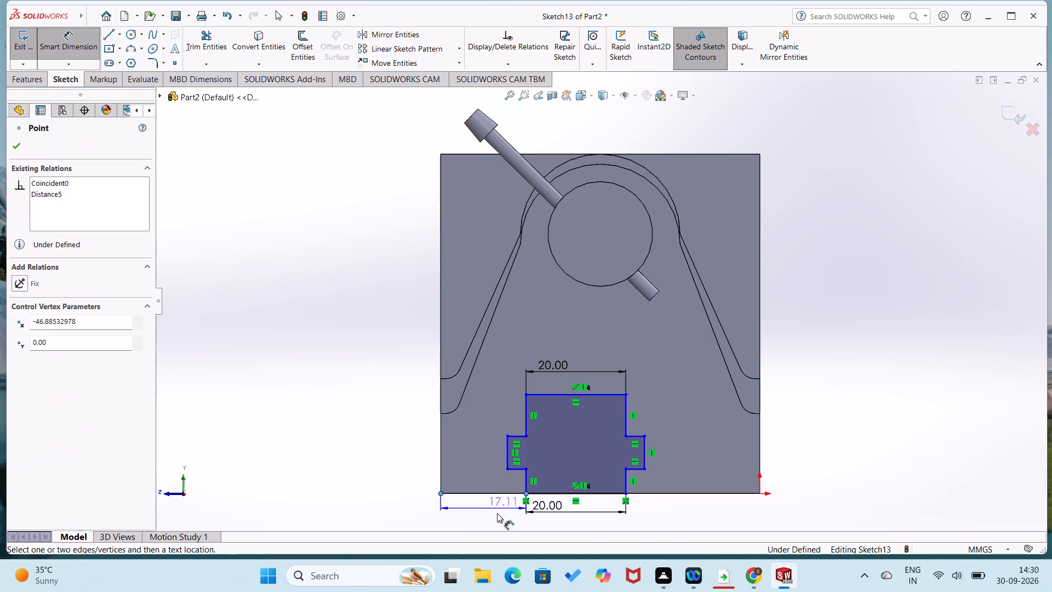
pyautogui.click(496, 514)
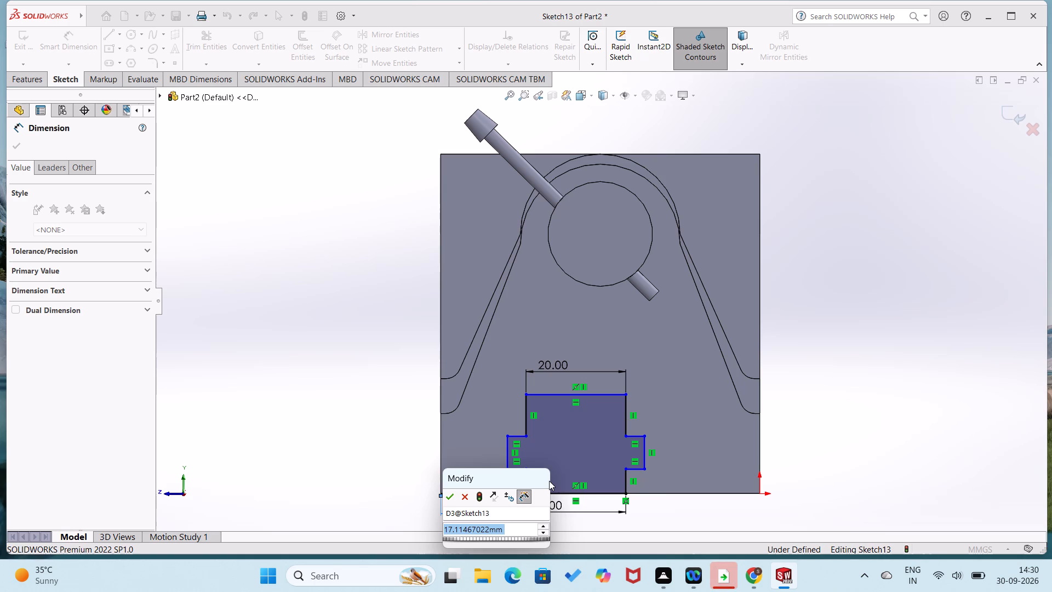
pyautogui.write('22')
pyautogui.press('Return')
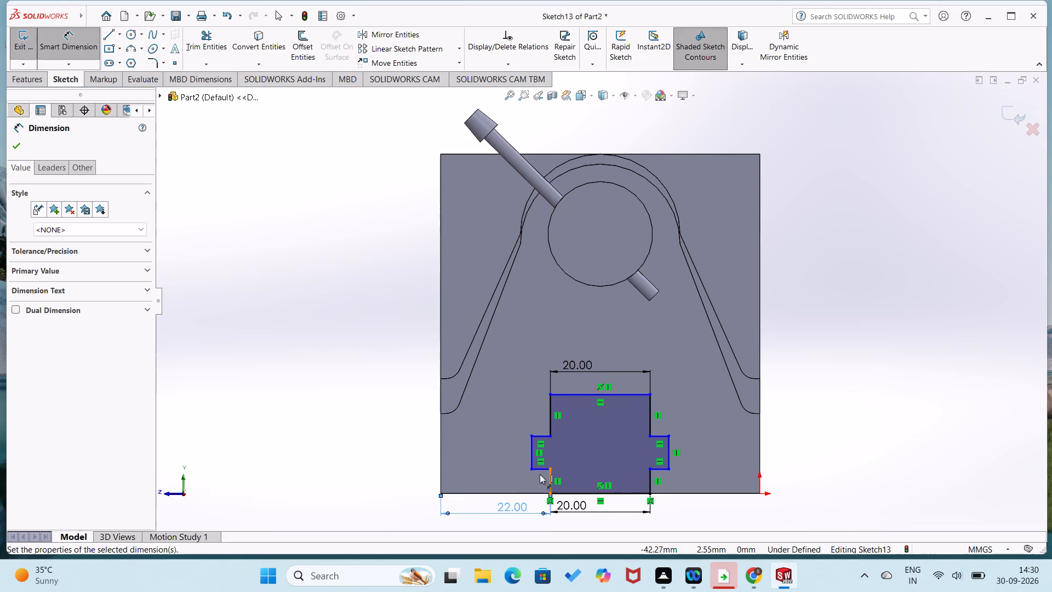
pyautogui.click(406, 428)
# Dimension the lower horizontal line of the profile's side step farther from the origin as 4 mm.
pyautogui.moveTo(540, 468); pyautogui.dragTo(540, 468)
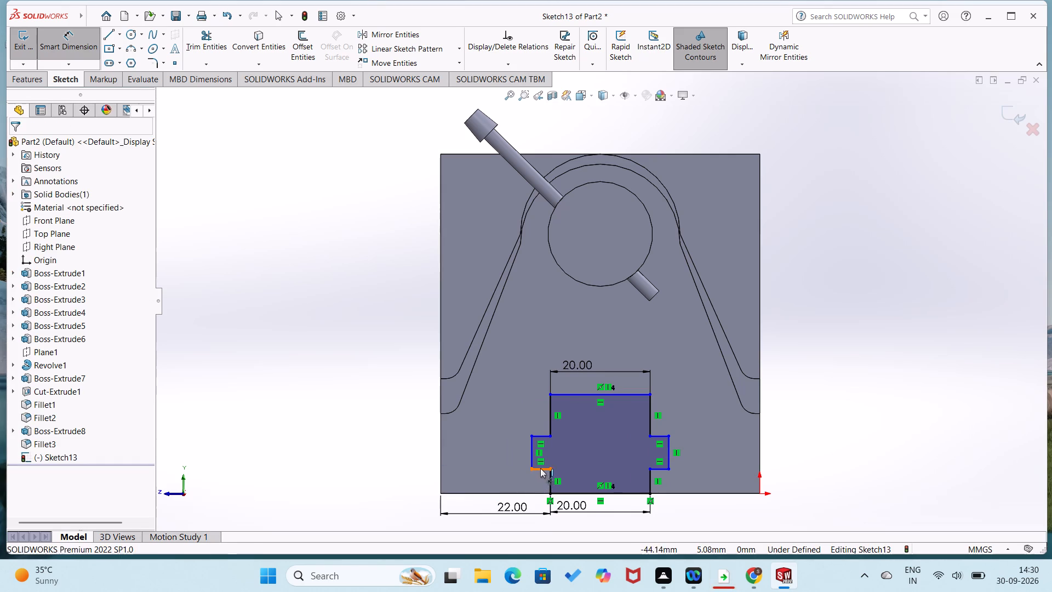
pyautogui.moveTo(540, 468); pyautogui.dragTo(539, 479)
pyautogui.click(538, 485)
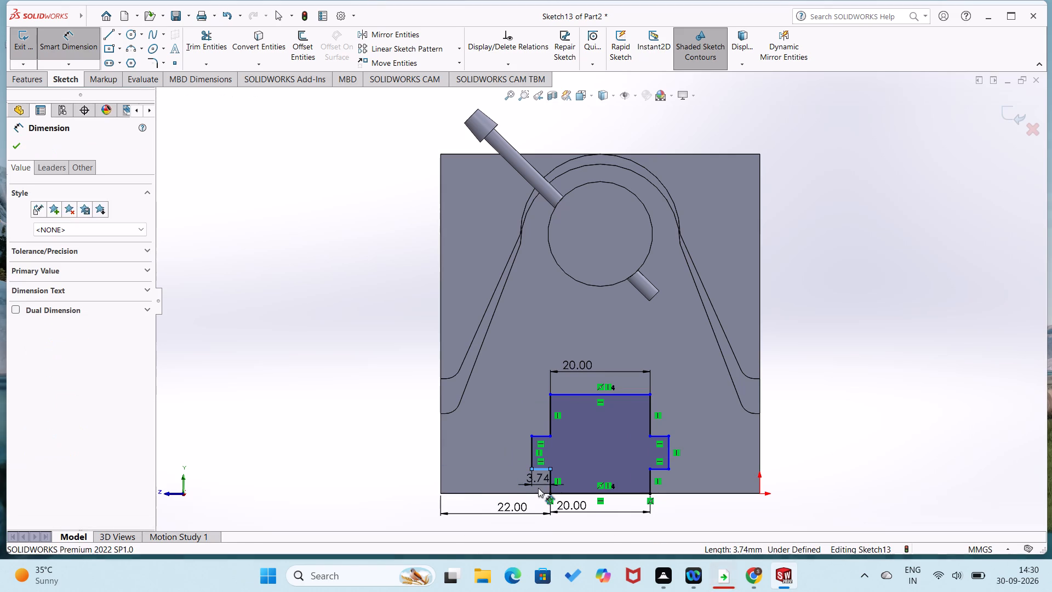
pyautogui.press('4')
pyautogui.press('Return')
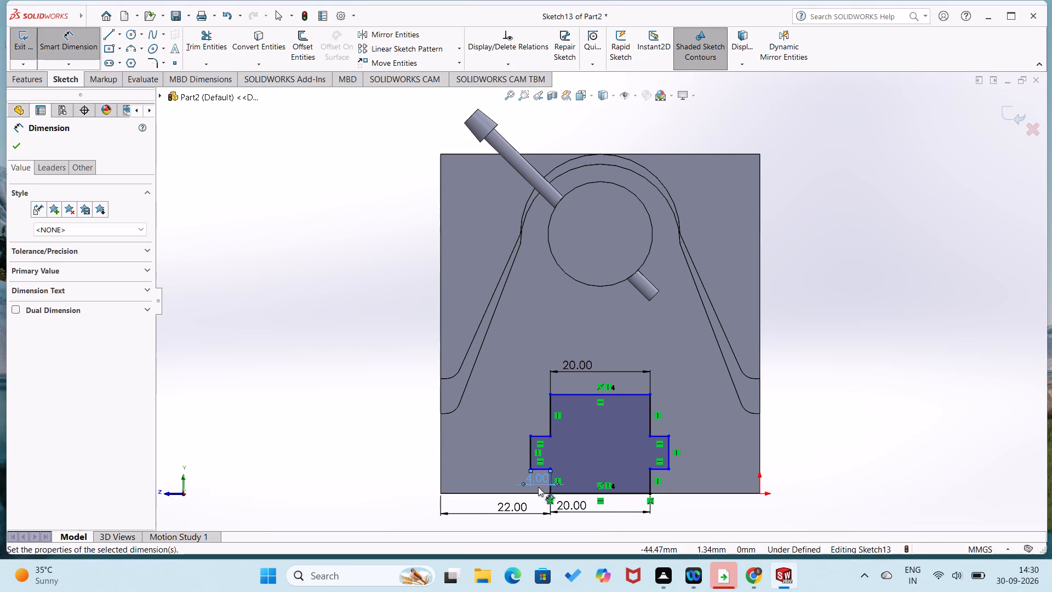
# Dimension the lower horizontal line of the profile's side step nearer the origin as 4 mm.
pyautogui.scroll(-4, 665, 481)
pyautogui.click(635, 401)
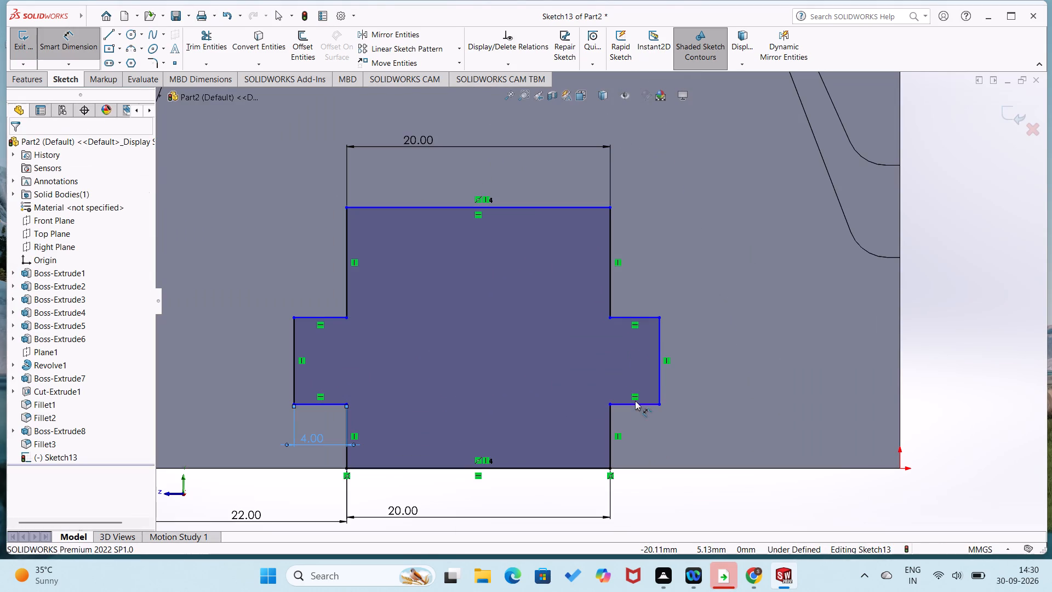
pyautogui.click(641, 405)
pyautogui.click(638, 428)
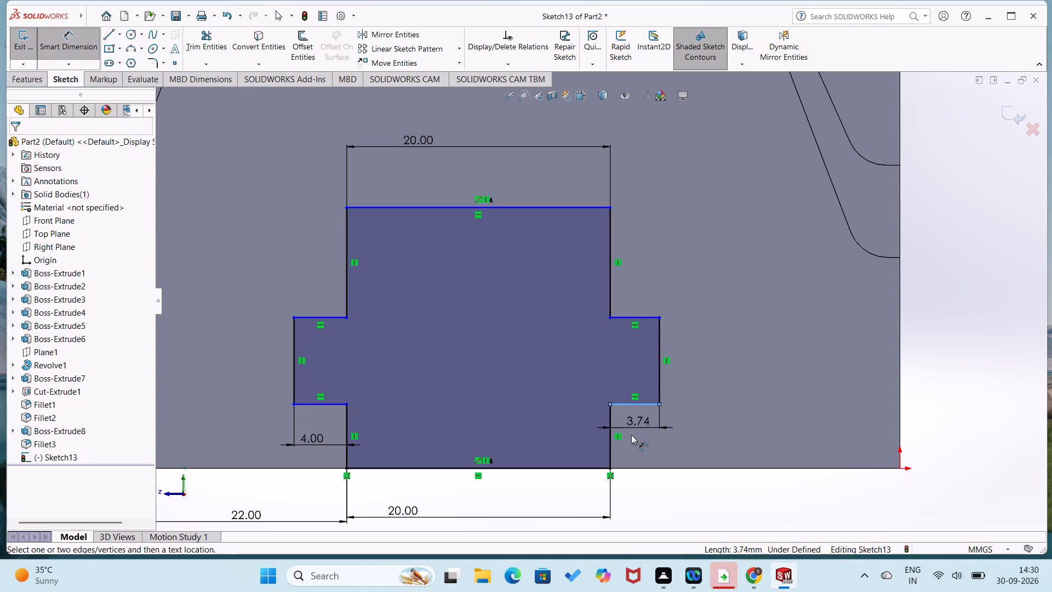
pyautogui.press('4')
pyautogui.press('Return')
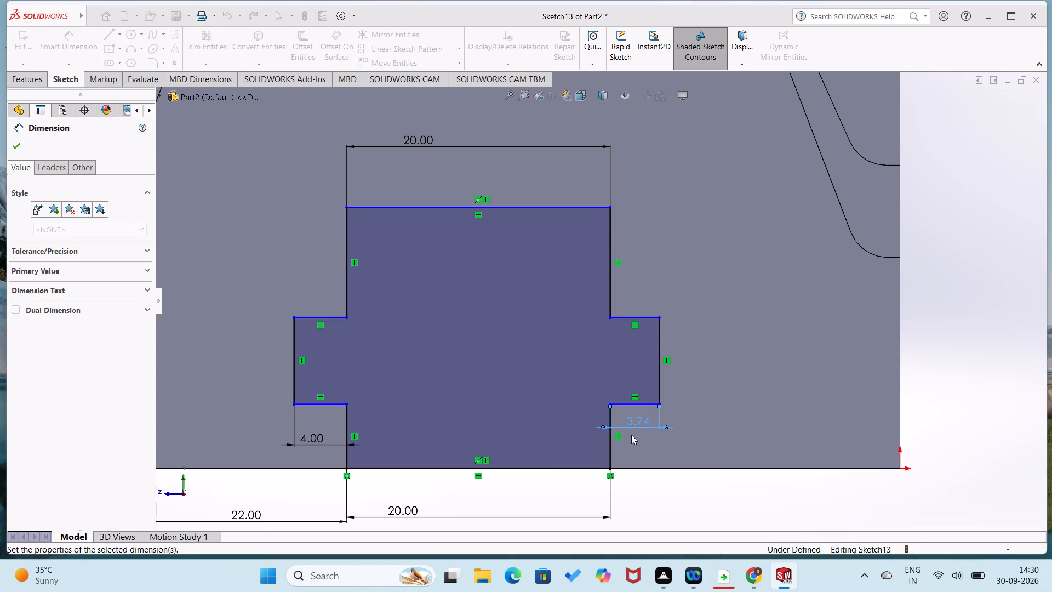
# Dimension the outer vertical line of the side step nearer the origin as 6 mm.
pyautogui.click(665, 380)
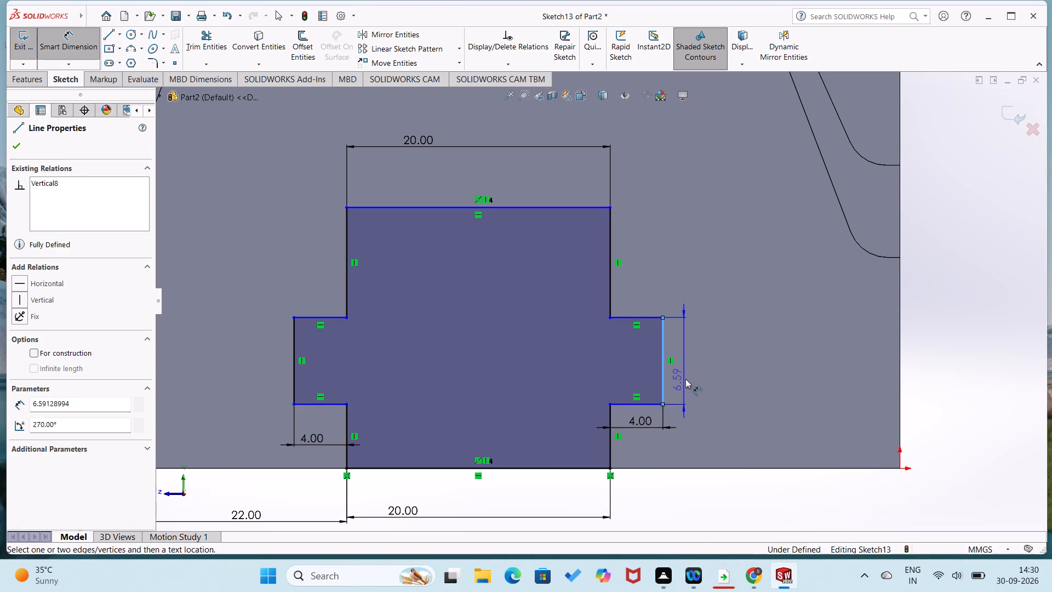
pyautogui.click(685, 379)
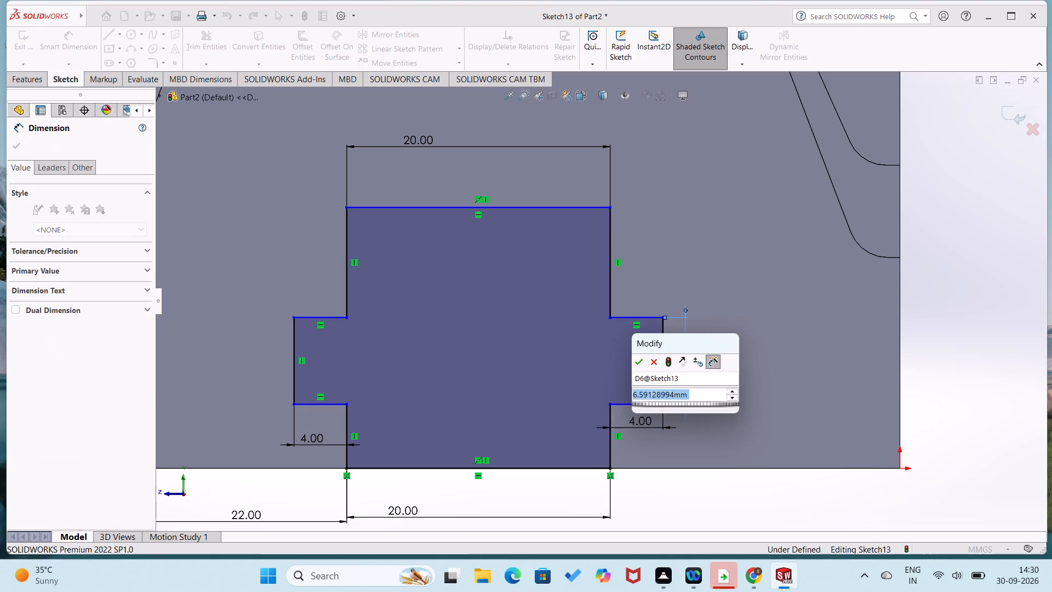
pyautogui.press('7')
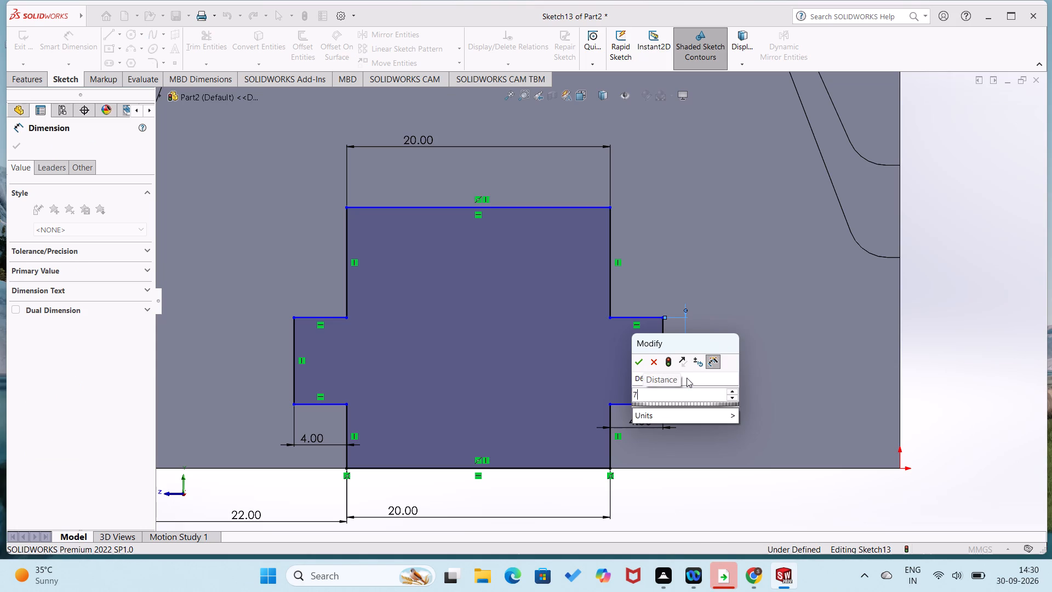
pyautogui.press('BackSpace')
pyautogui.press('5')
pyautogui.press('BackSpace')
pyautogui.press('6')
pyautogui.press('Return')
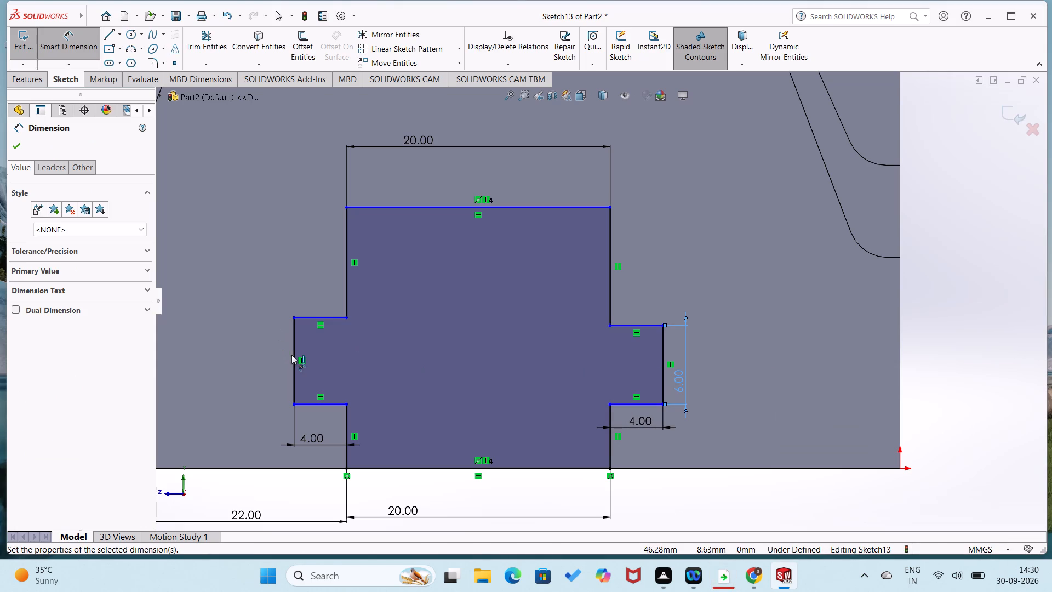
# Dimension the outer vertical line of the side step farther from the origin as 6 mm.
pyautogui.click(294, 355)
pyautogui.click(275, 351)
pyautogui.press('6')
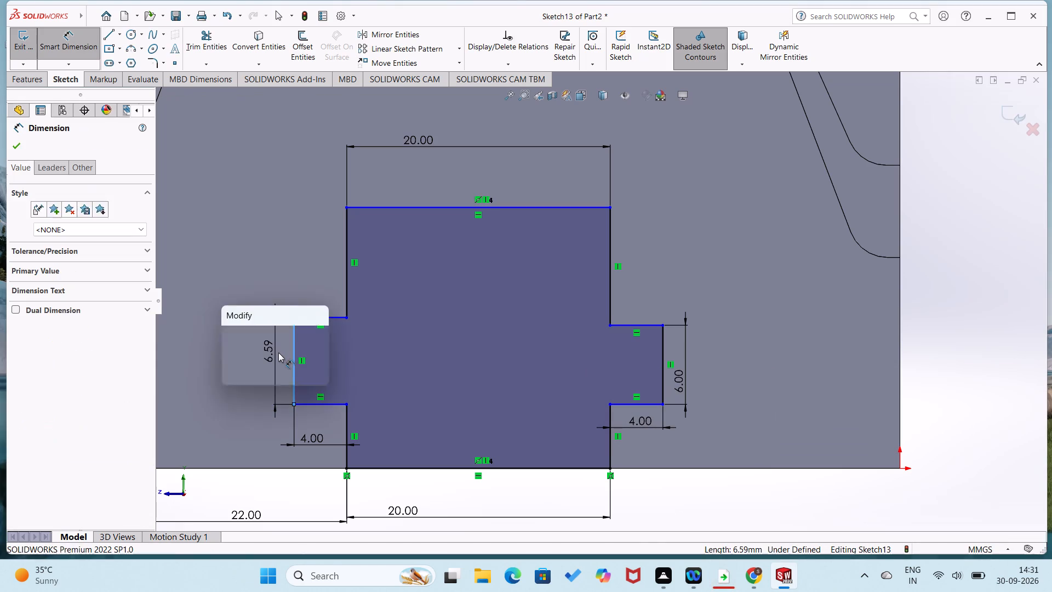
pyautogui.press('Return')
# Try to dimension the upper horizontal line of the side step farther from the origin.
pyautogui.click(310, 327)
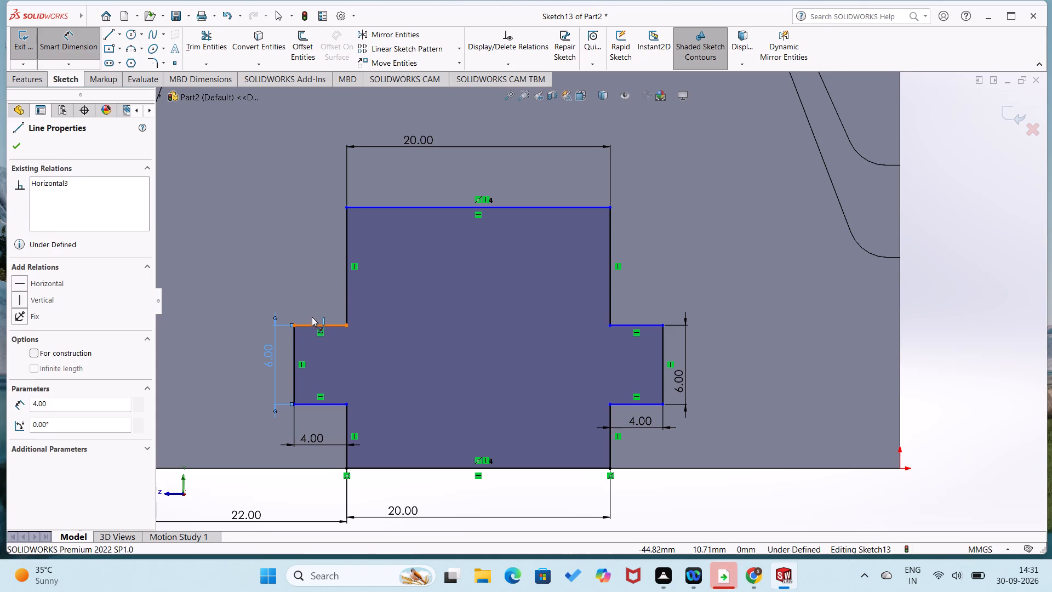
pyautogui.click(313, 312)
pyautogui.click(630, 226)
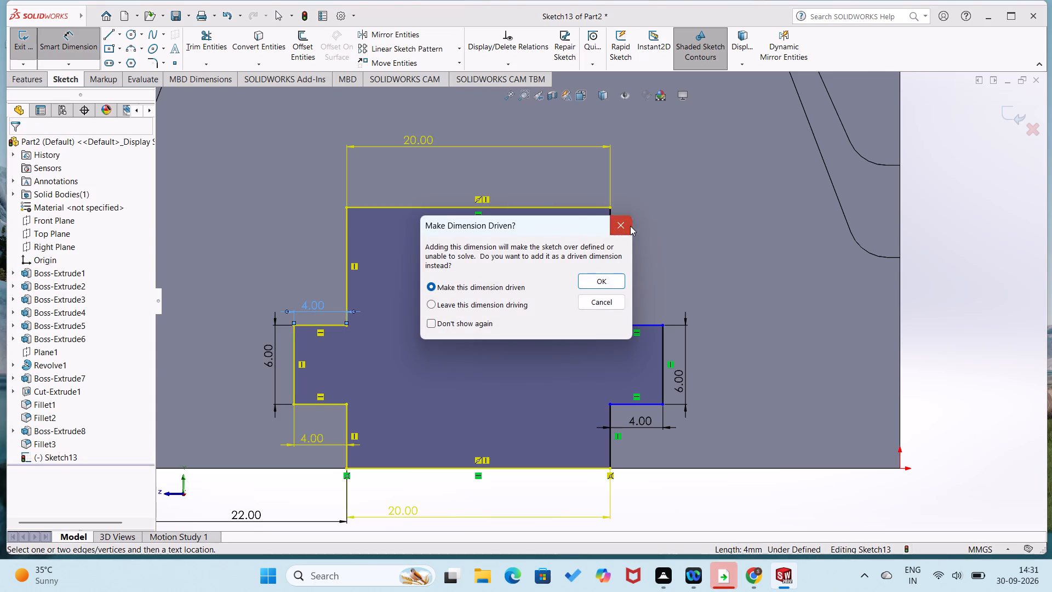
# Dimension the profile's upper vertical line nearer the origin as 7 mm.
pyautogui.moveTo(609, 282); pyautogui.dragTo(621, 284)
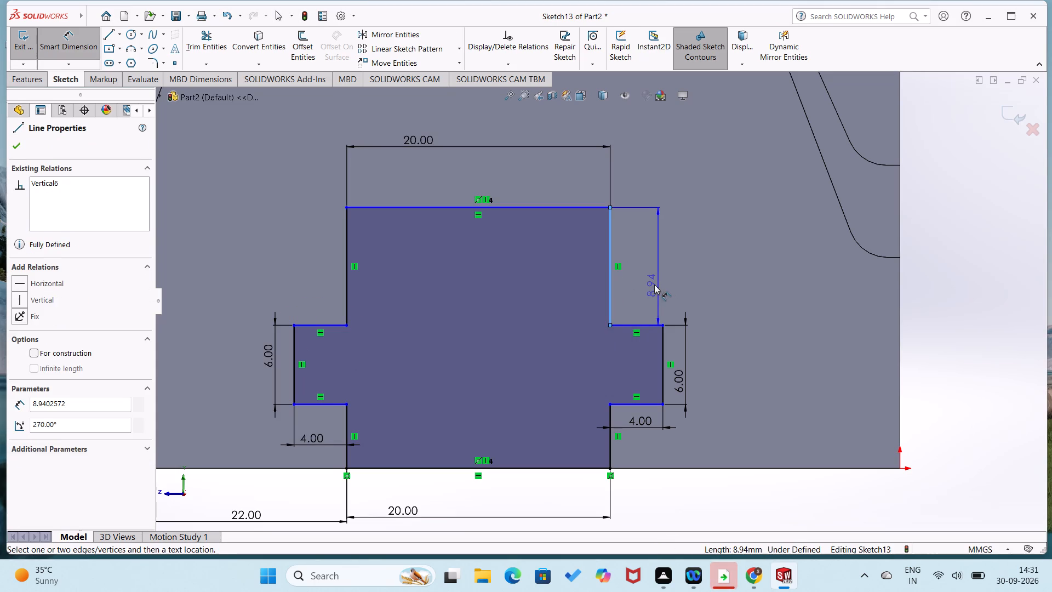
pyautogui.click(653, 283)
pyautogui.press('7')
pyautogui.press('Return')
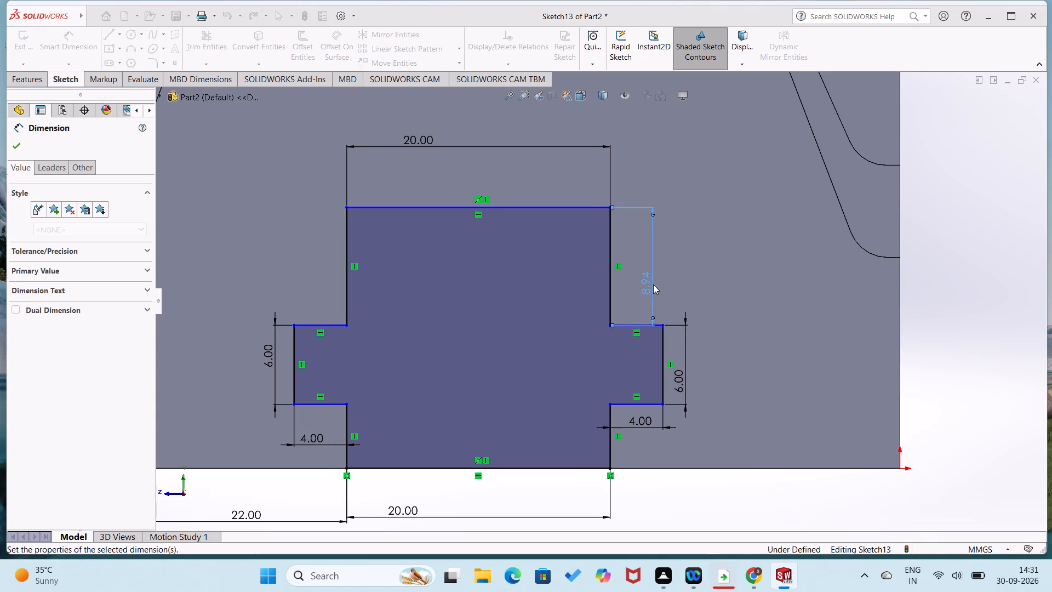
# Dimension the profile's upper vertical line farther from the origin as 7 mm.
pyautogui.click(346, 297)
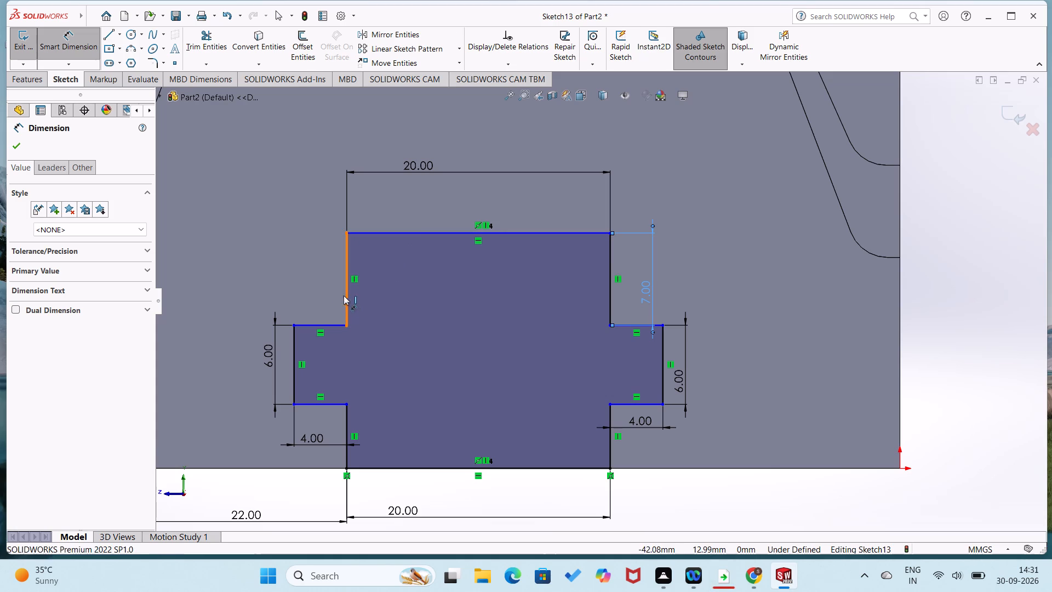
pyautogui.click(334, 292)
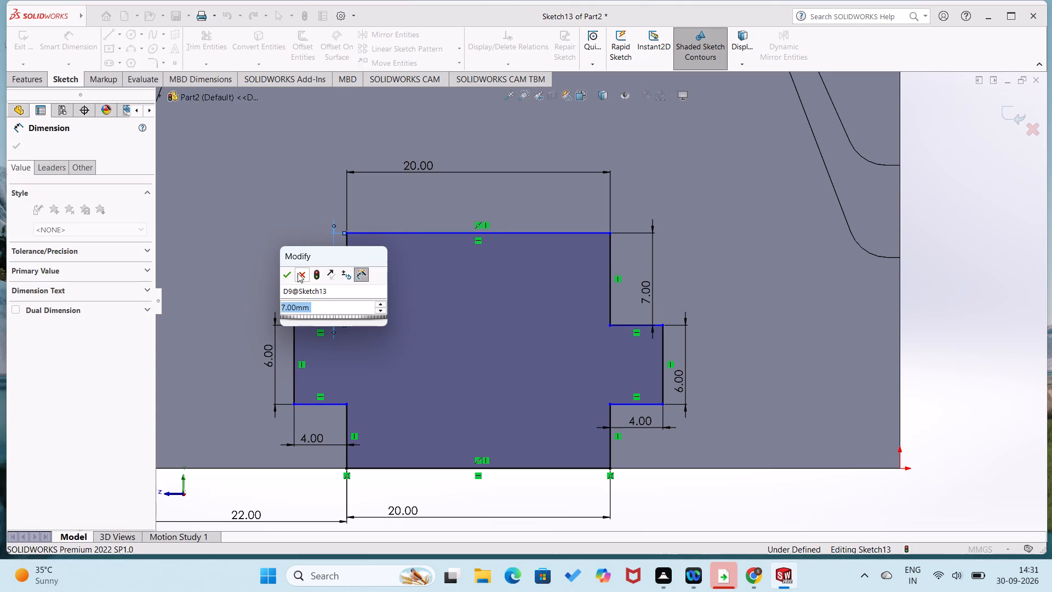
pyautogui.click(281, 274)
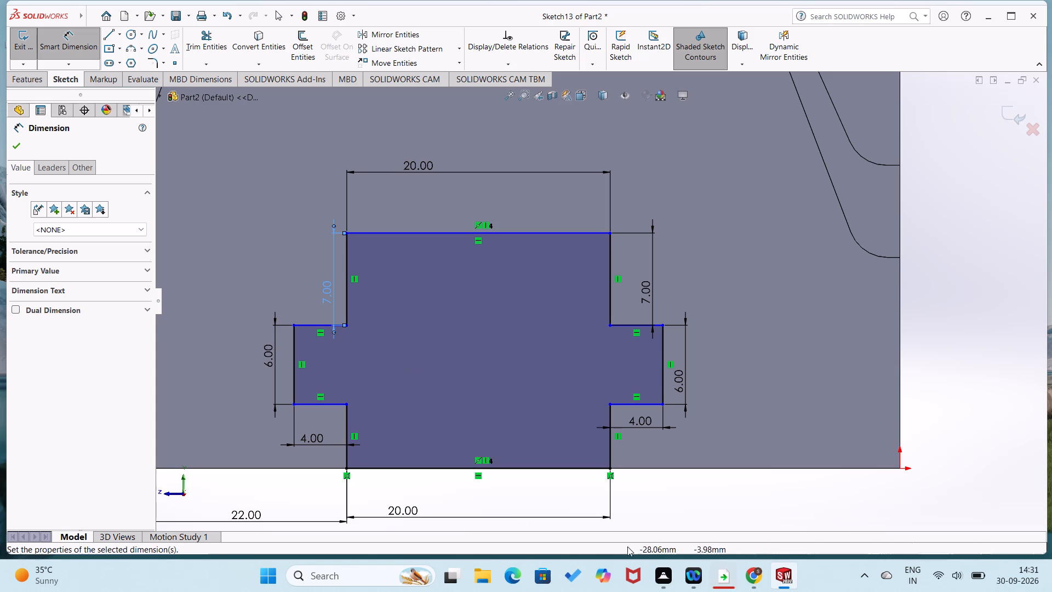
# Add a driven dimension for the horizontal distance from the origin to the profile's nearest bottom corner.
pyautogui.click(901, 469)
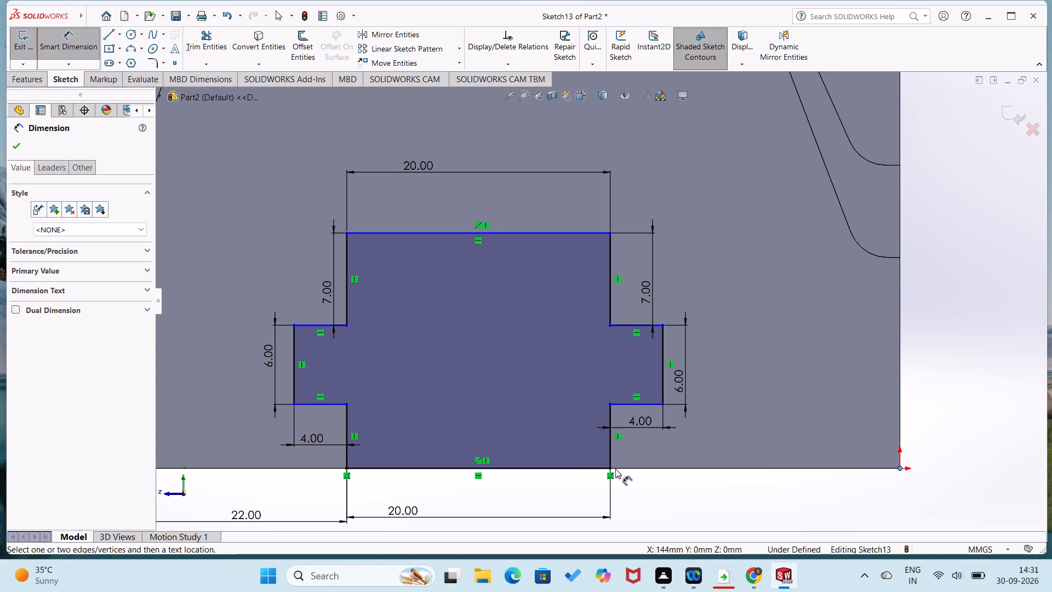
pyautogui.click(608, 469)
pyautogui.click(677, 517)
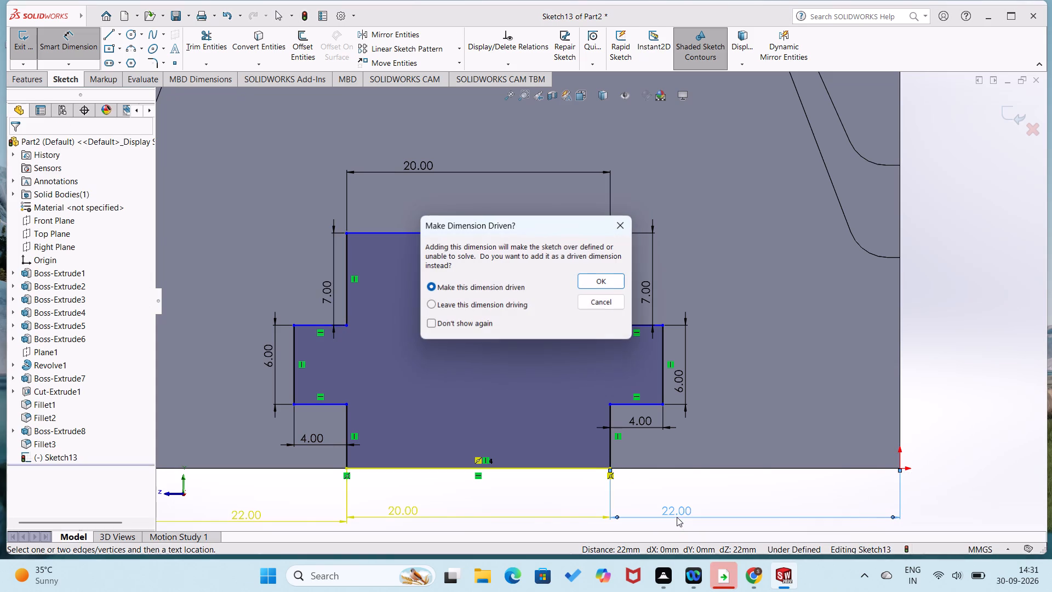
pyautogui.click(610, 280)
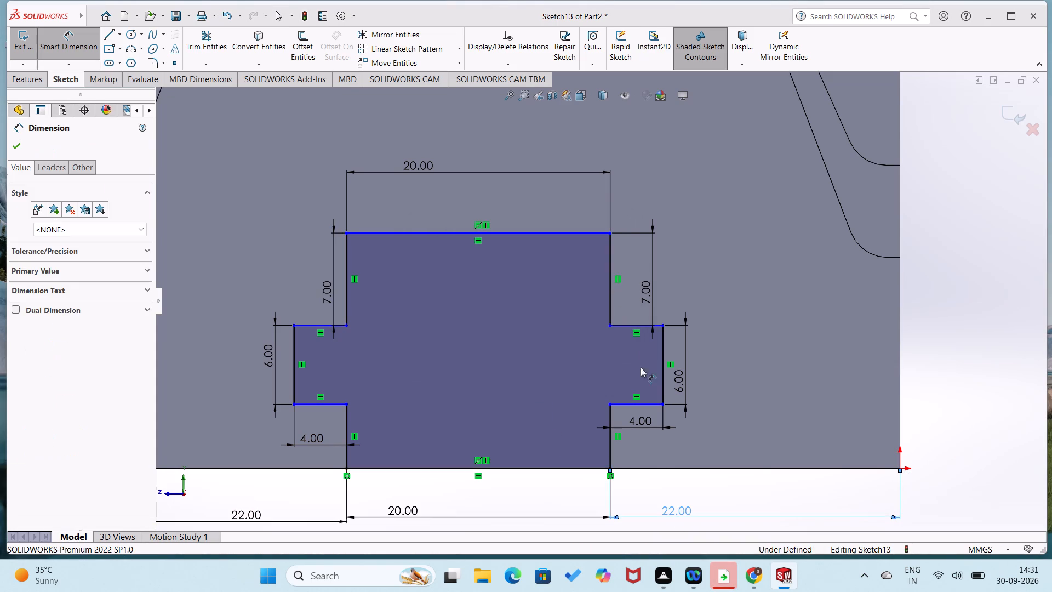
pyautogui.click(986, 448)
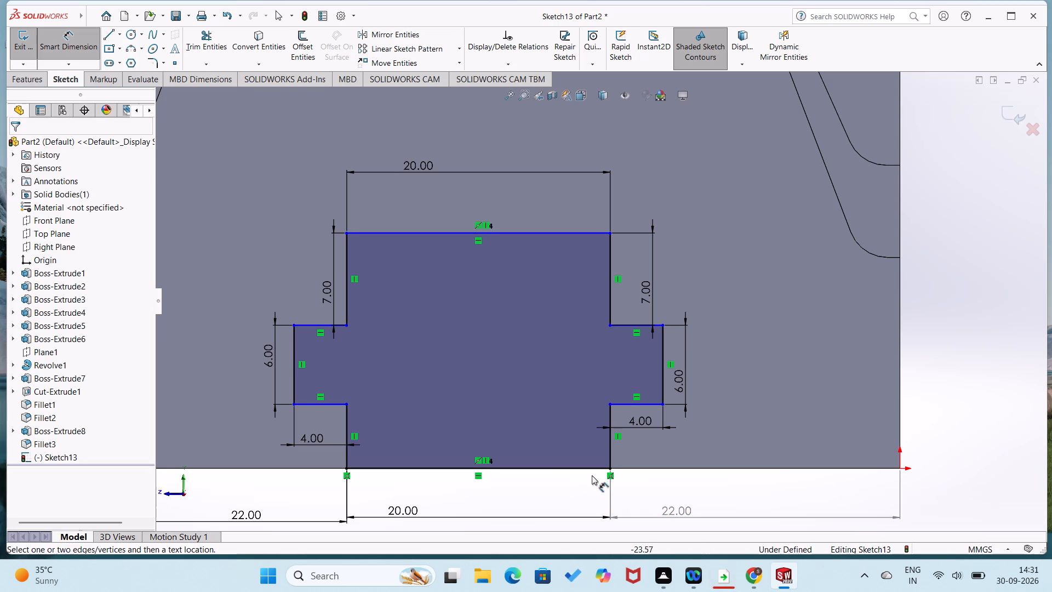
# Dimension the profile's overall height from its bottom corner to its top corner, farther from the origin, as 17.5 mm.
pyautogui.moveTo(346, 469); pyautogui.dragTo(350, 450)
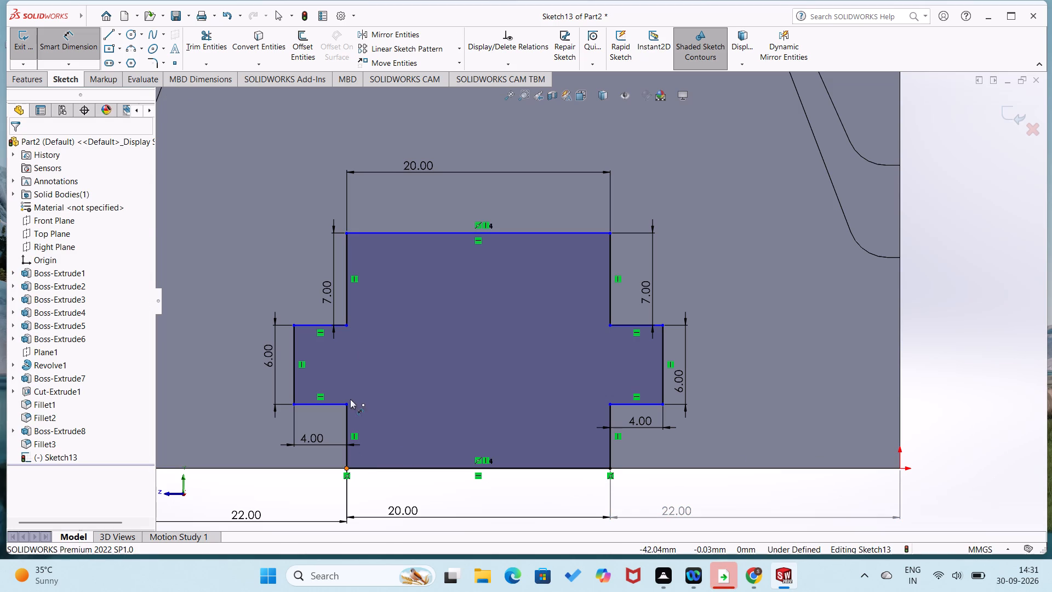
pyautogui.click(345, 231)
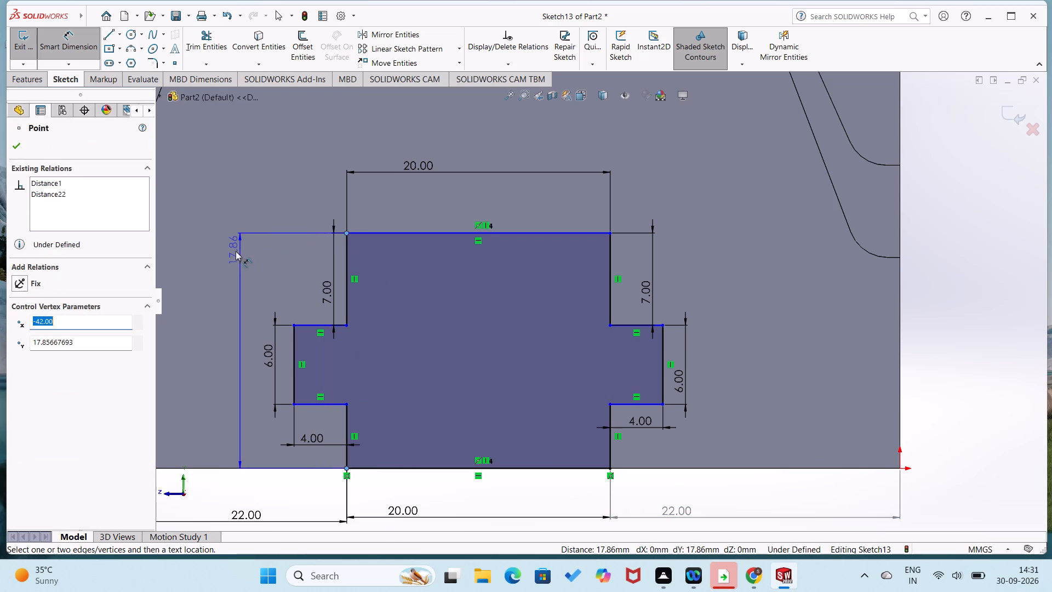
pyautogui.click(228, 301)
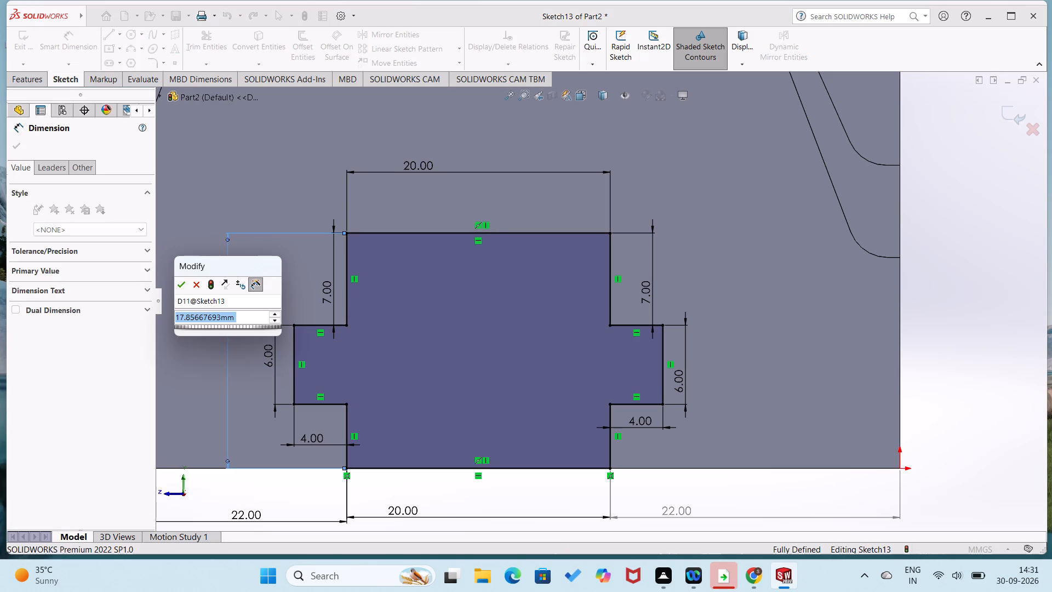
pyautogui.write('17.5')
pyautogui.press('Return')
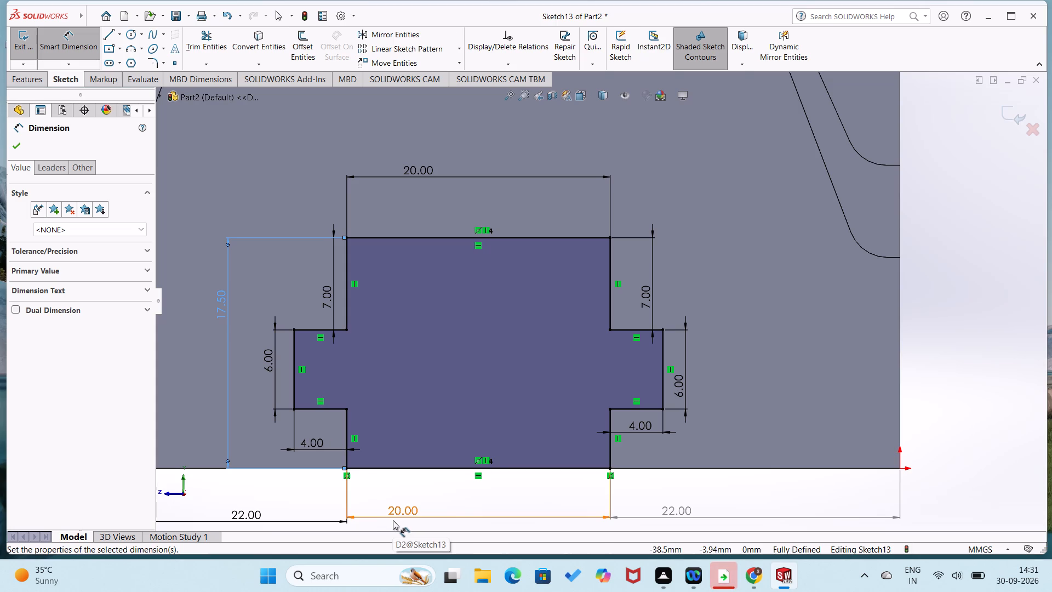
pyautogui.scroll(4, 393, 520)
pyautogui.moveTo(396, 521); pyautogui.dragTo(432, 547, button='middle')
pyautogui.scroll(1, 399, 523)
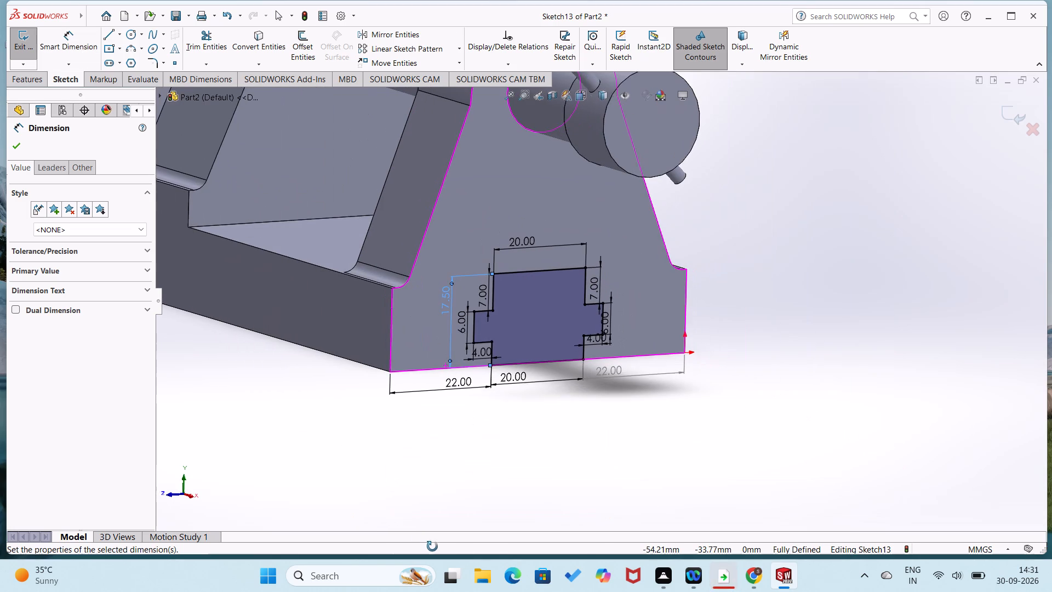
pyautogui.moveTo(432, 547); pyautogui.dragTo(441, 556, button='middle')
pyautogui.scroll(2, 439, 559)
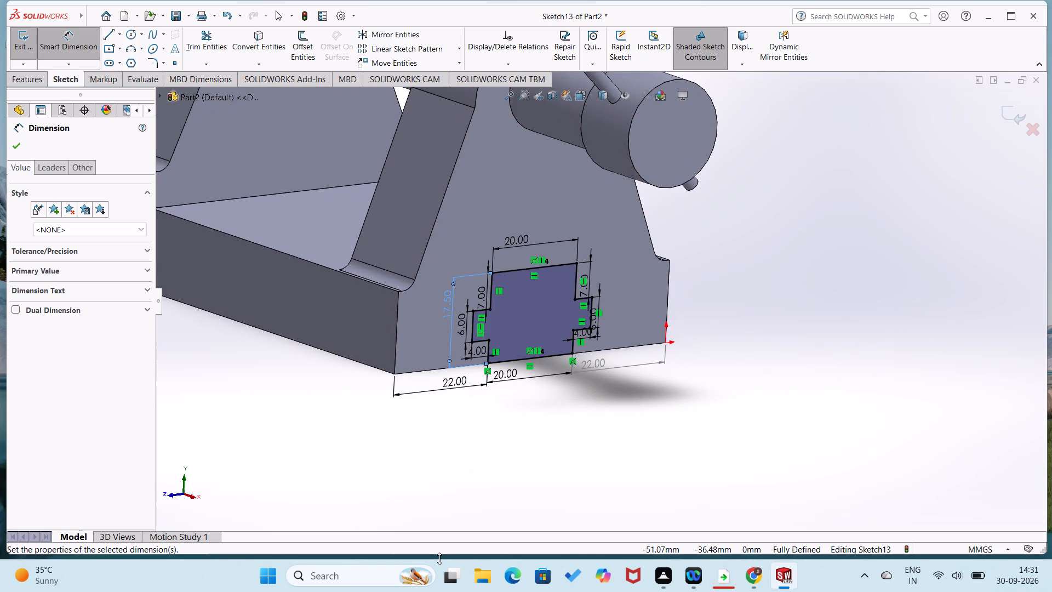
# Cut-extrude the stepped profile from the end face into the base with a blind depth of 78 mm.
pyautogui.scroll(1, 439, 559)
pyautogui.click(34, 76)
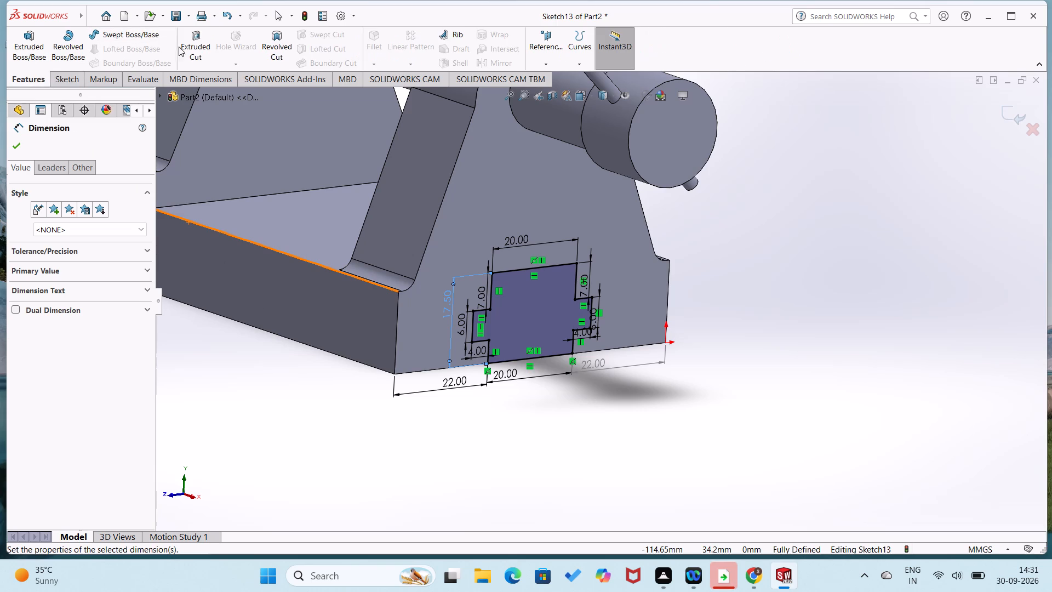
pyautogui.click(185, 47)
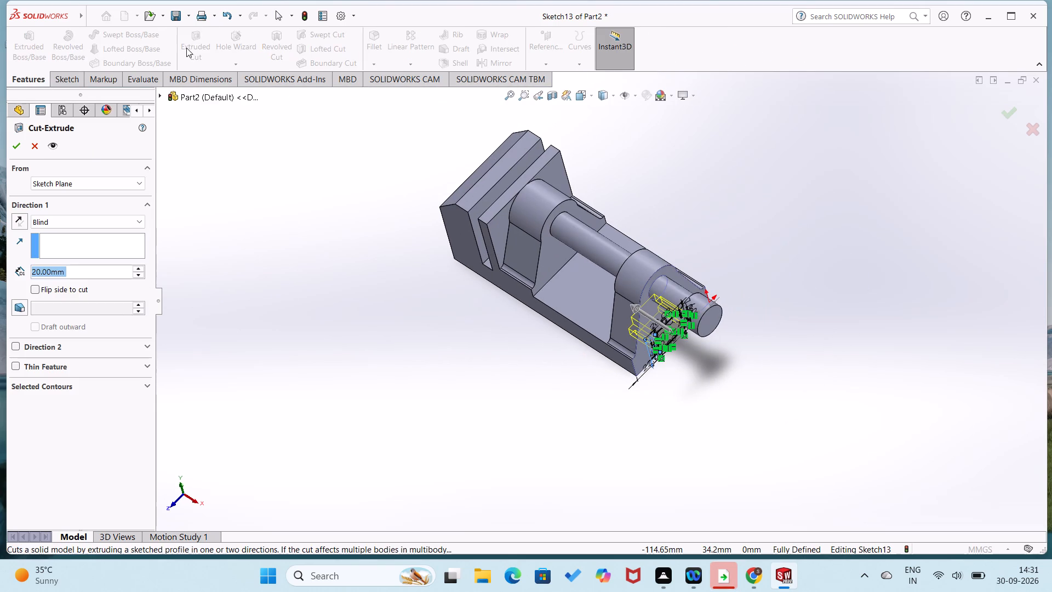
pyautogui.tripleClick(135, 269)
pyautogui.tripleClick(135, 269)
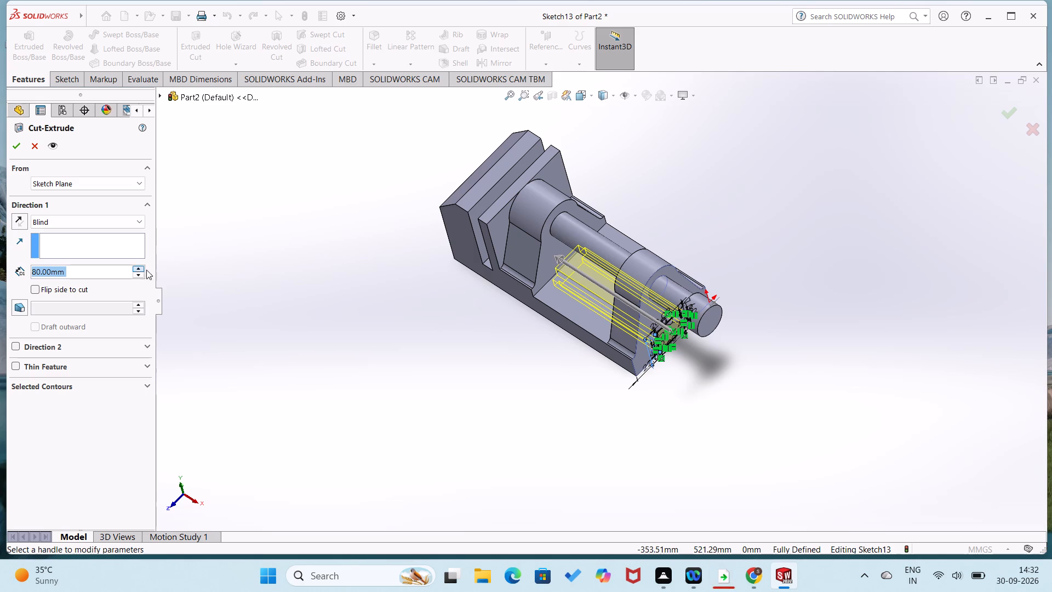
pyautogui.scroll(-7, 464, 299)
pyautogui.moveTo(521, 299); pyautogui.dragTo(525, 296, button='middle')
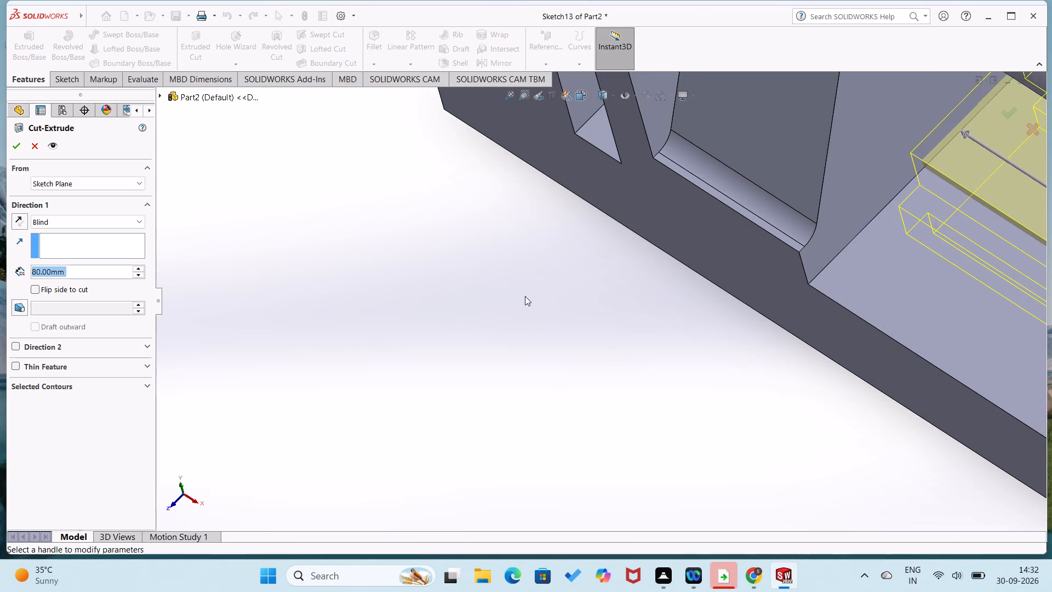
pyautogui.moveTo(525, 296); pyautogui.dragTo(560, 323, button='middle')
pyautogui.moveTo(111, 271); pyautogui.dragTo(47, 260)
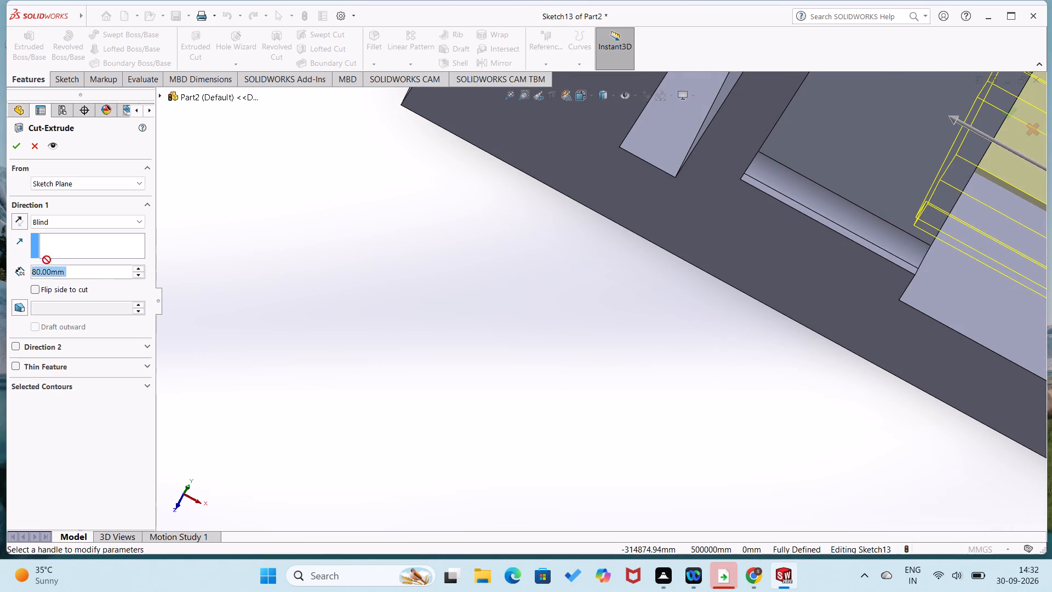
pyautogui.moveTo(47, 260); pyautogui.dragTo(37, 260)
pyautogui.write('75')
pyautogui.press('Return')
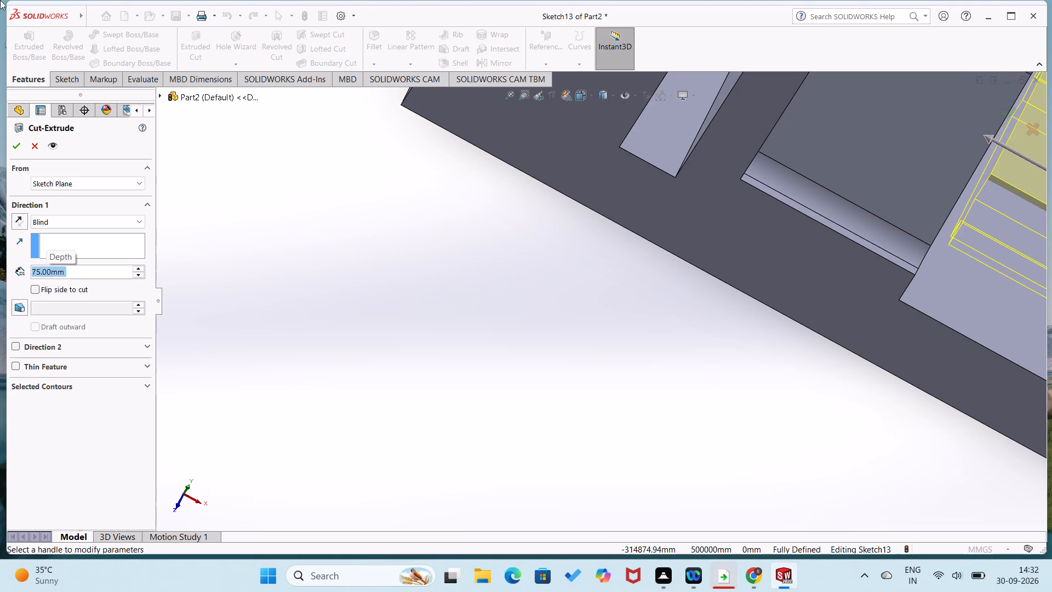
pyautogui.write('78')
pyautogui.press('Return')
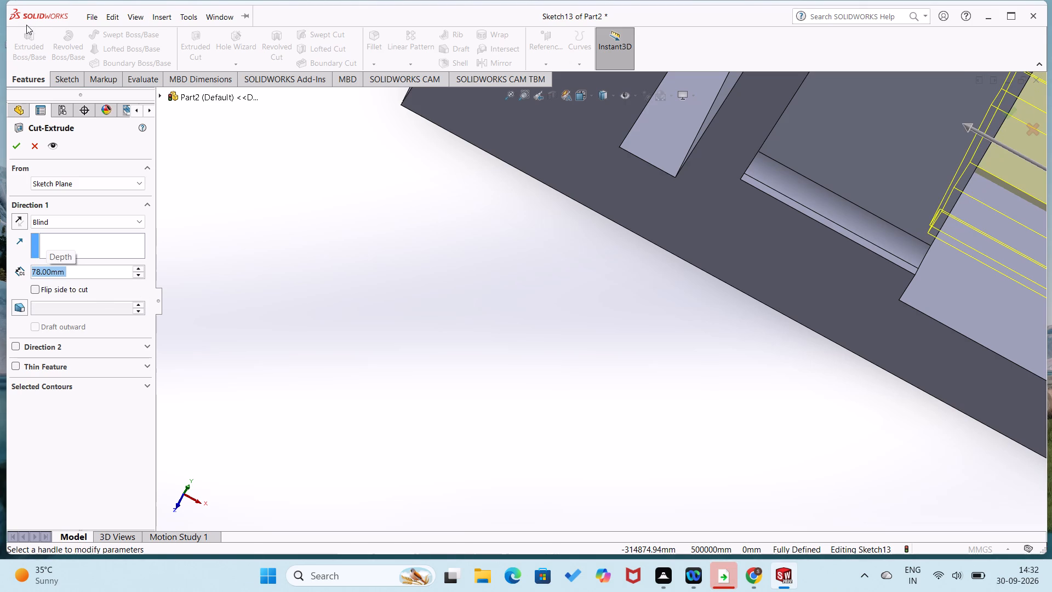
pyautogui.click(19, 149)
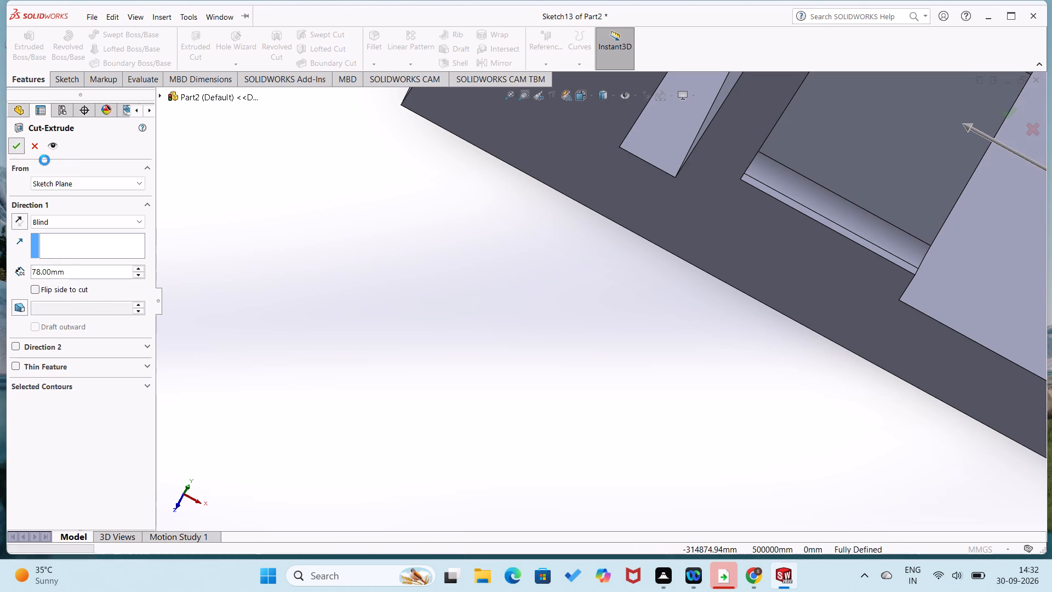
pyautogui.click(308, 275)
# Start a sketch on the outer support's end face and draw a circle about 21 mm in diameter centred on the rod's axis.
pyautogui.scroll(3, 311, 275)
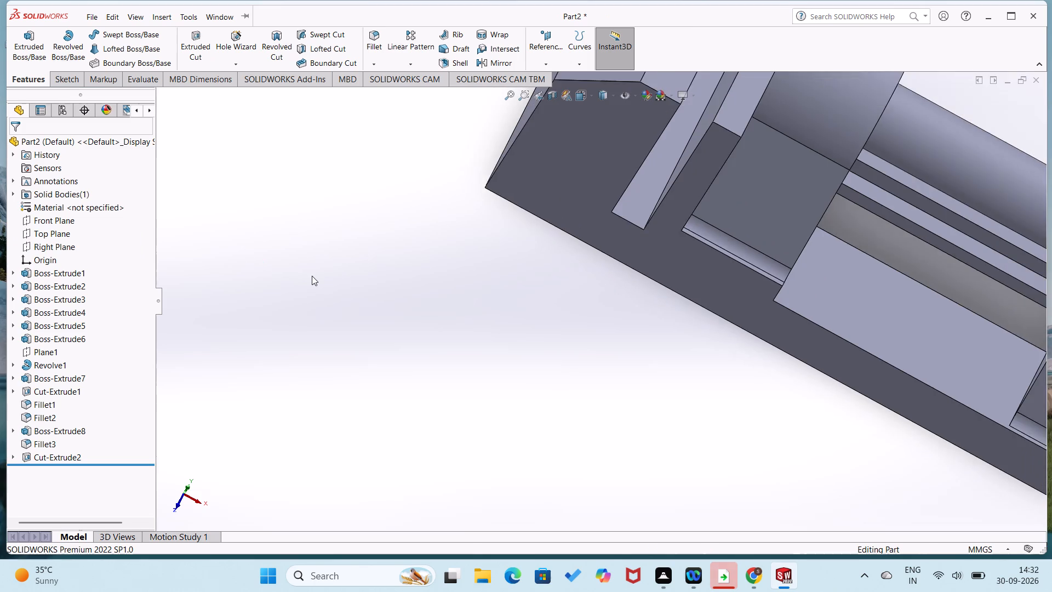
pyautogui.scroll(3, 312, 276)
pyautogui.hotkey('ctrl', '7')
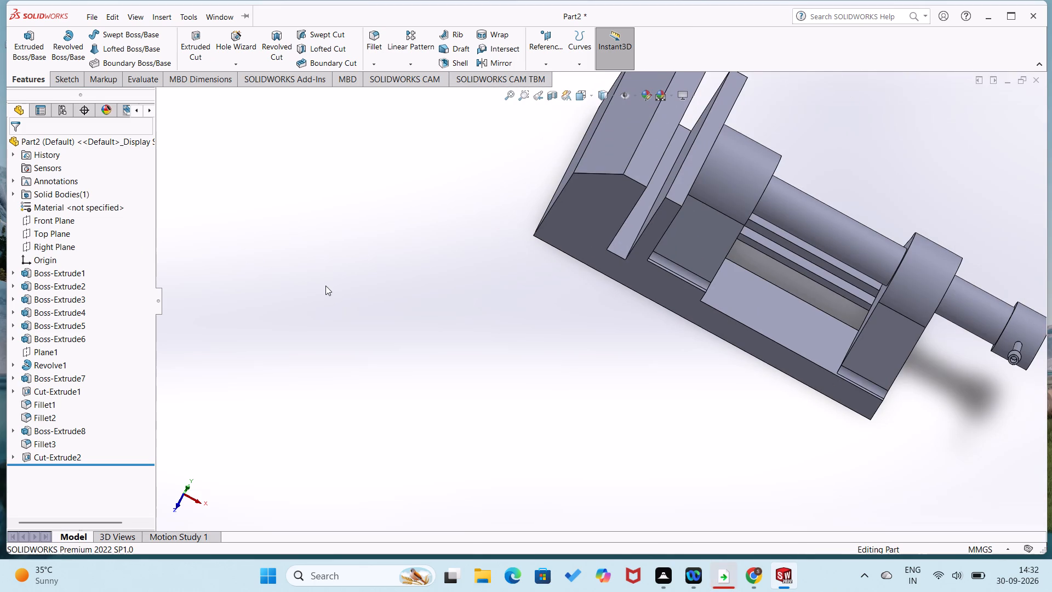
pyautogui.click(317, 291)
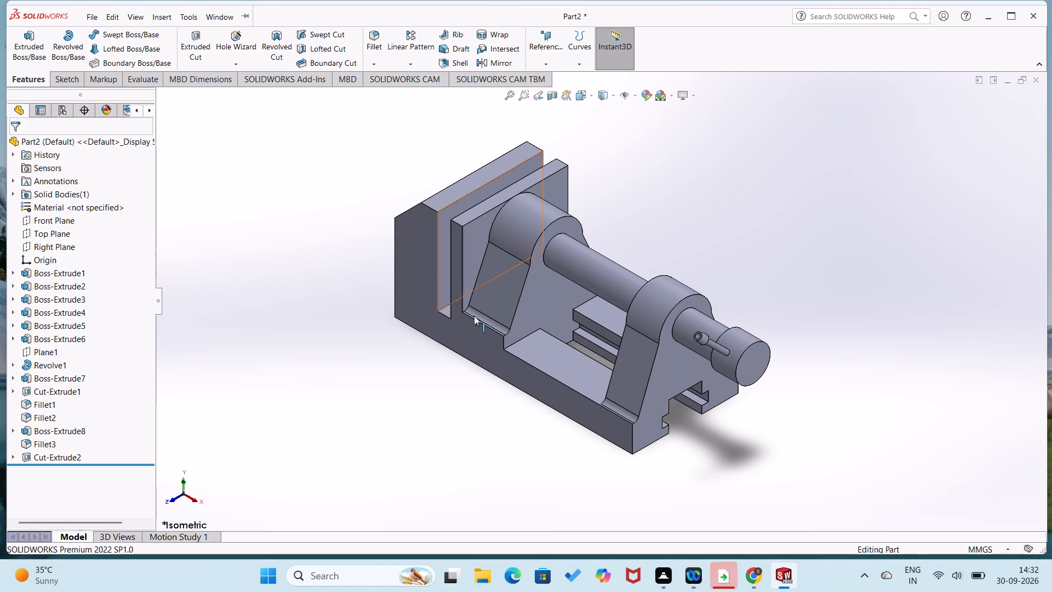
pyautogui.rightClick(659, 366)
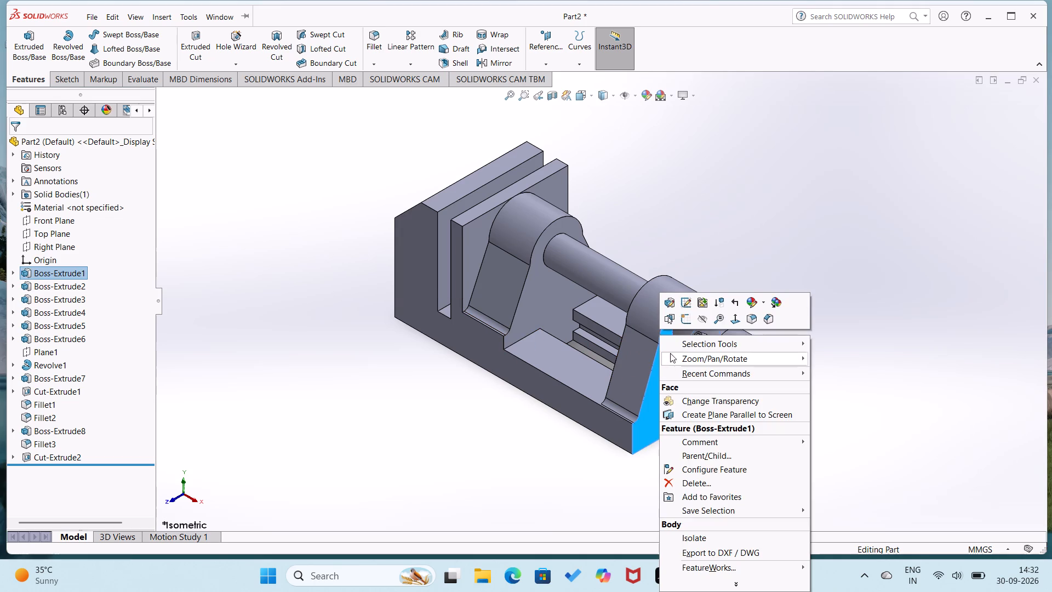
pyautogui.click(687, 317)
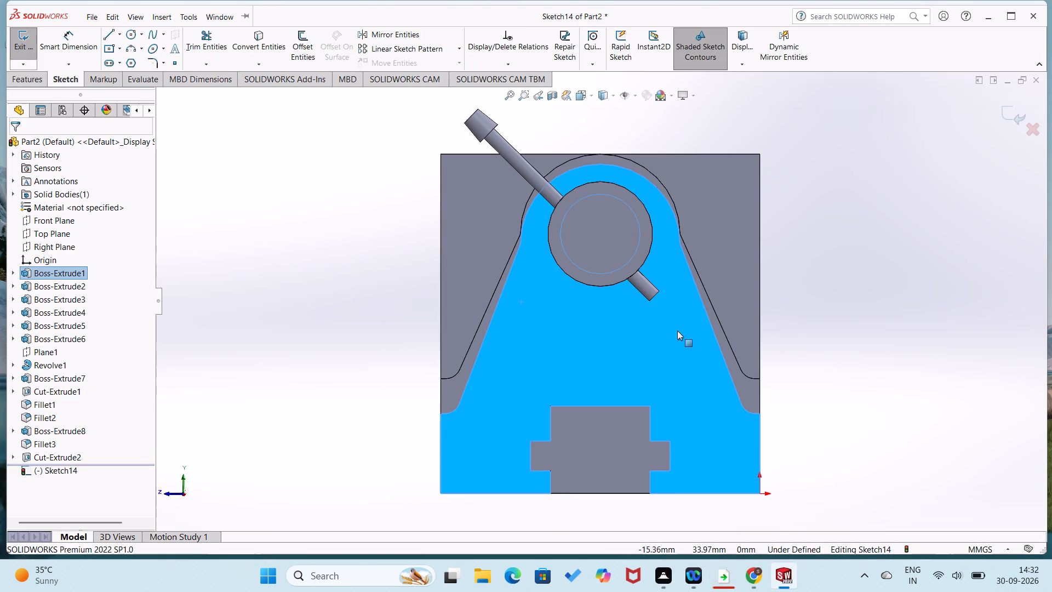
pyautogui.moveTo(816, 304); pyautogui.dragTo(881, 361, button='right')
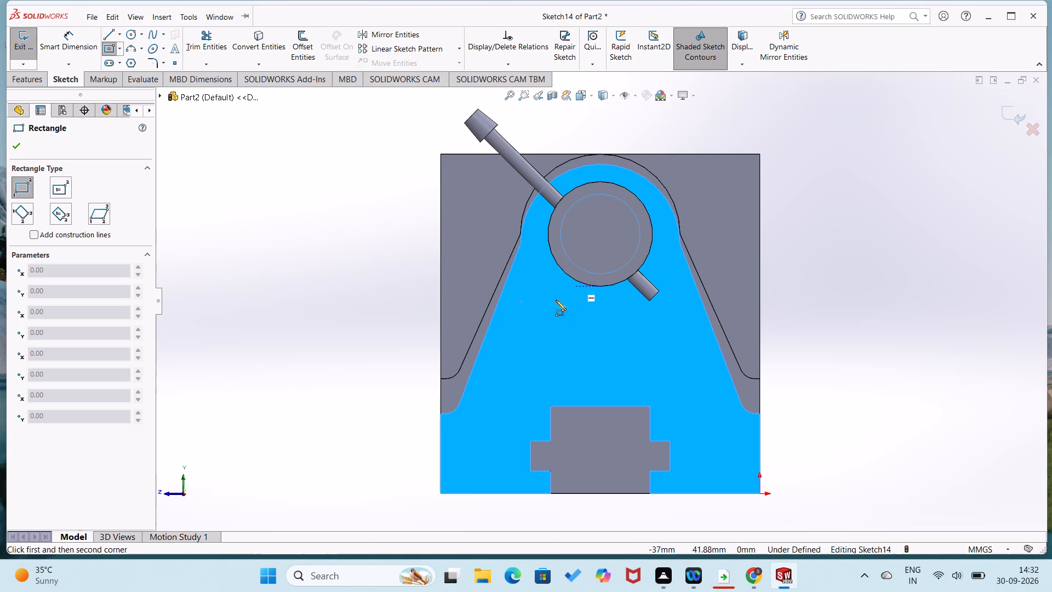
pyautogui.moveTo(222, 297); pyautogui.dragTo(319, 288, button='right')
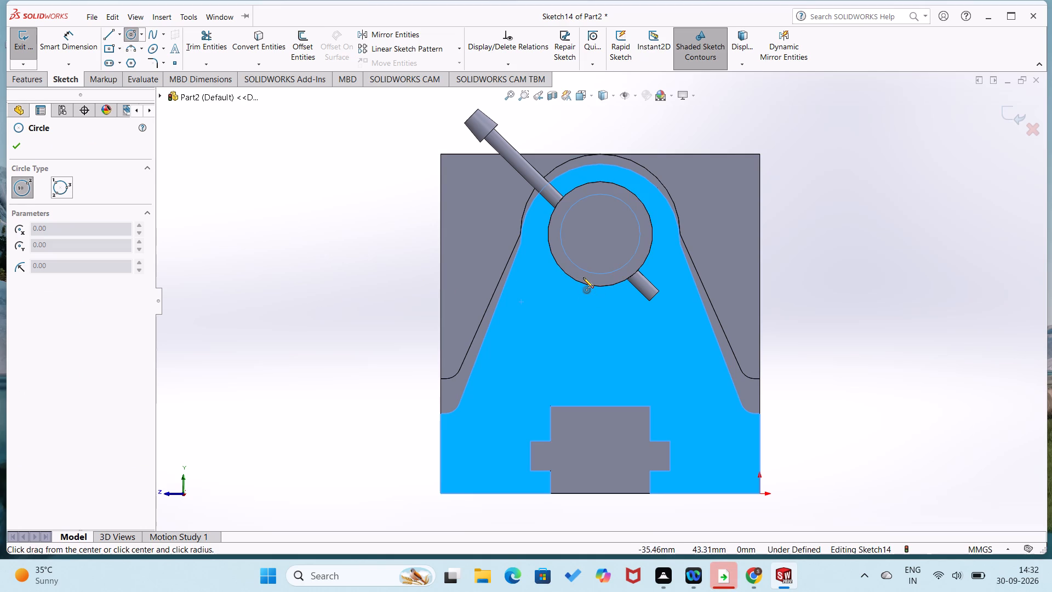
pyautogui.click(601, 234)
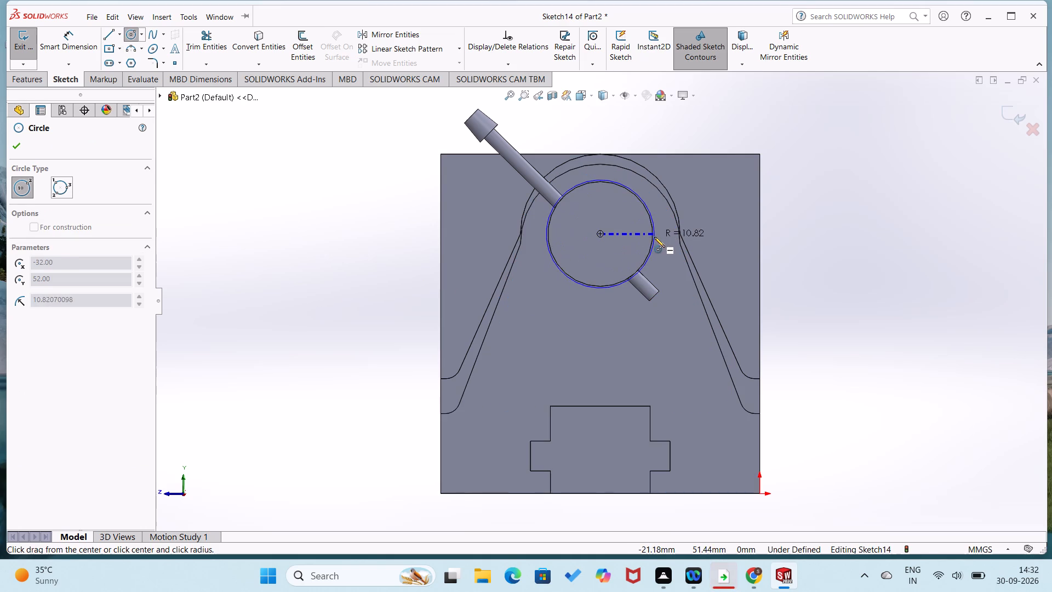
pyautogui.click(653, 237)
# Dimension the circle's diameter as 21 mm.
pyautogui.moveTo(652, 305); pyautogui.dragTo(685, 182, button='right')
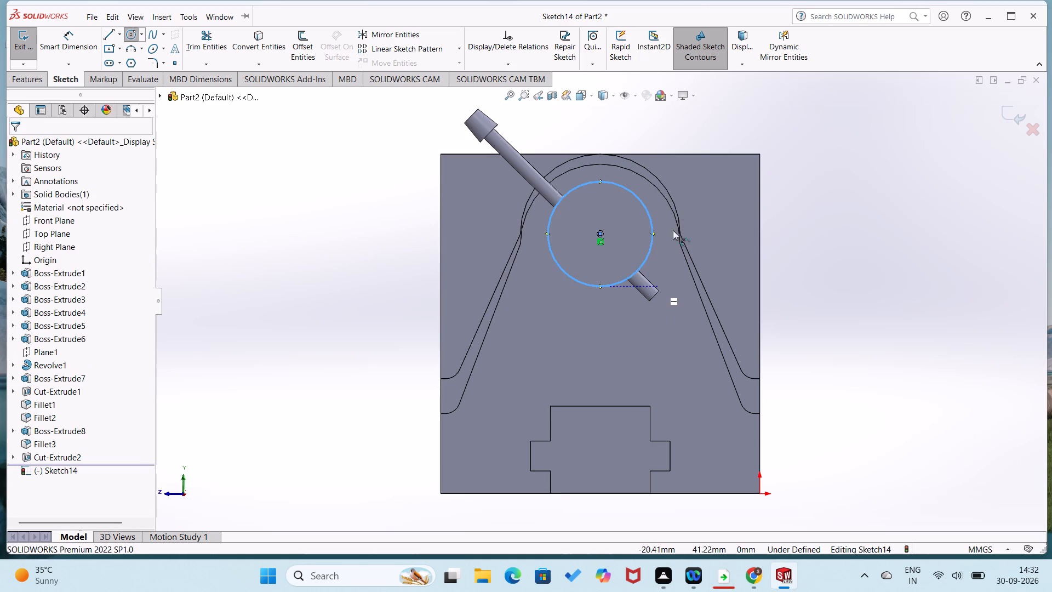
pyautogui.click(648, 255)
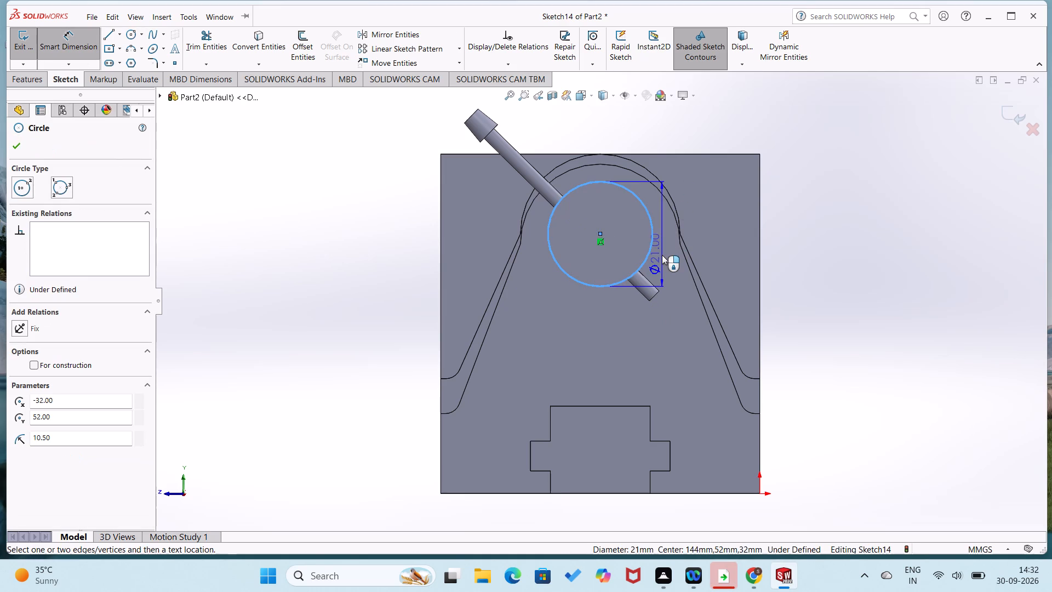
pyautogui.click(664, 255)
pyautogui.write('21')
pyautogui.press('Return')
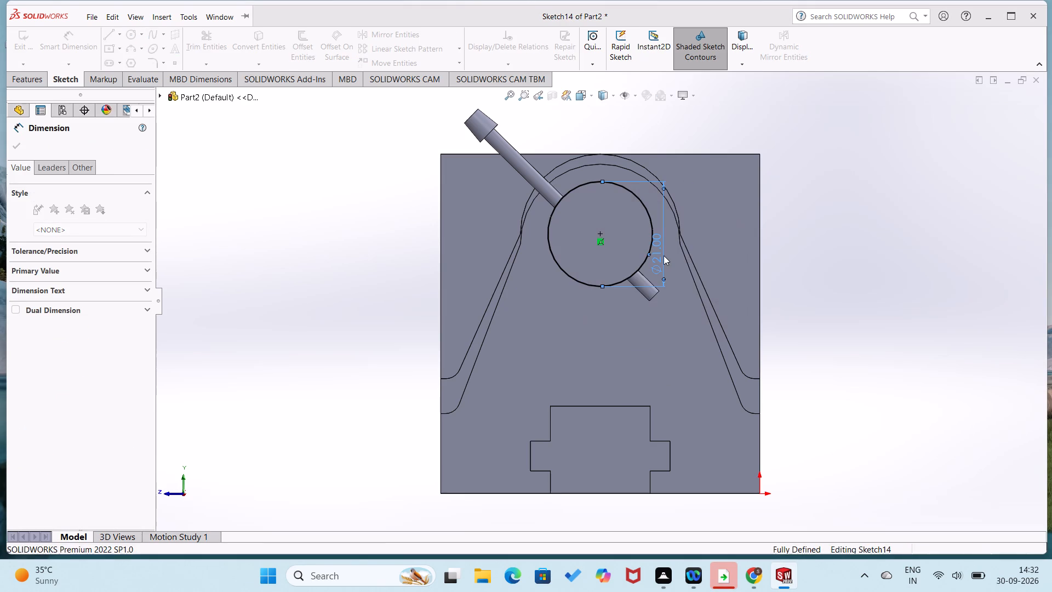
pyautogui.click(218, 251)
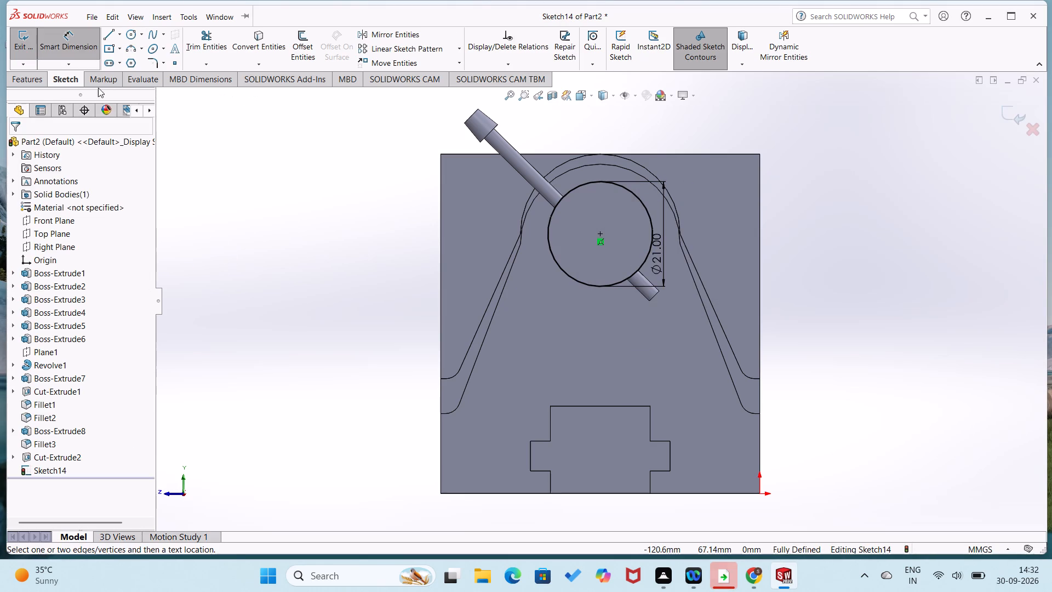
# Extrude the circle 5 mm outward from the support's end face as a blind boss merged with the body.
pyautogui.click(20, 76)
pyautogui.moveTo(260, 252); pyautogui.dragTo(261, 253, button='middle')
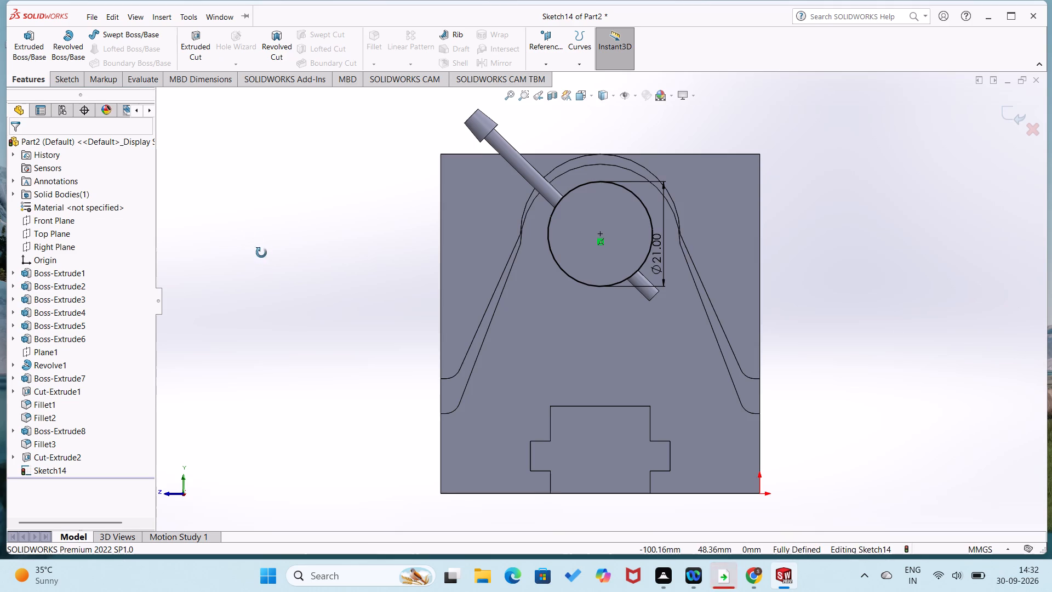
pyautogui.moveTo(261, 253); pyautogui.dragTo(296, 285, button='middle')
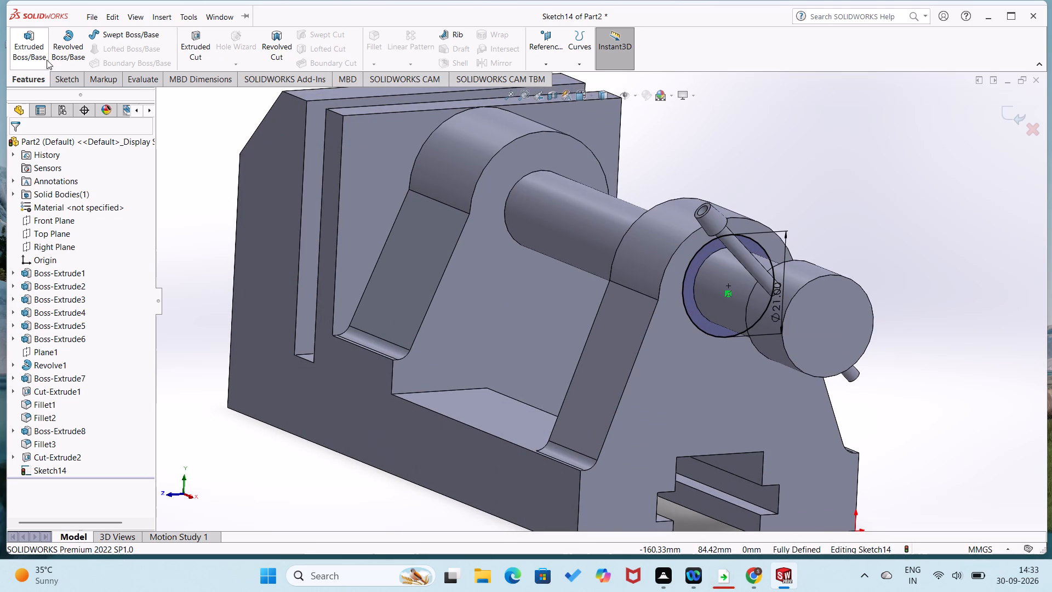
pyautogui.click(37, 52)
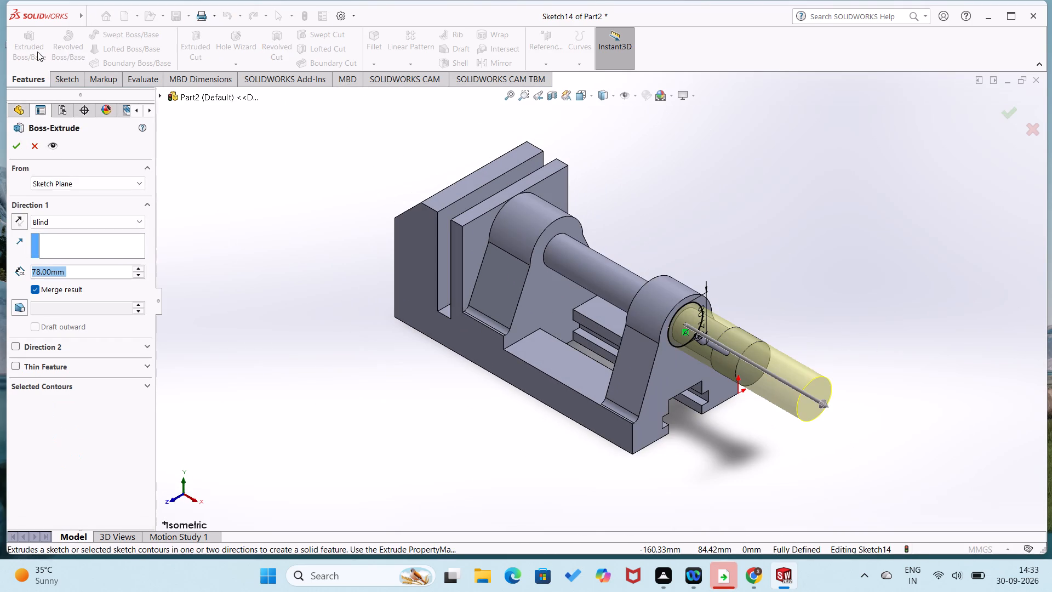
pyautogui.tripleClick(137, 275)
pyautogui.tripleClick(137, 276)
pyautogui.doubleClick(137, 276)
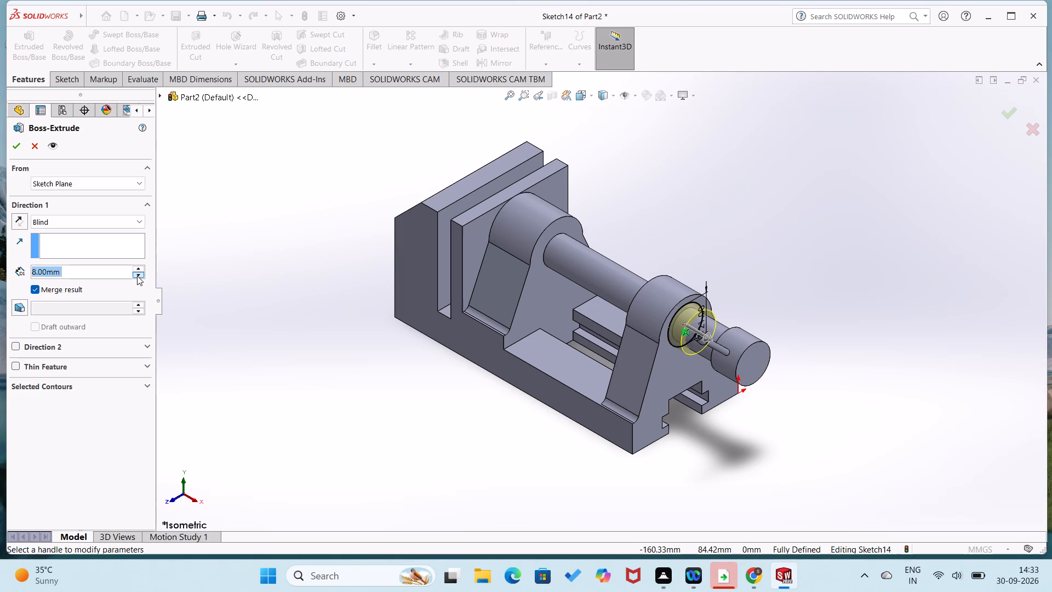
pyautogui.write('5.')
pyautogui.press('Return')
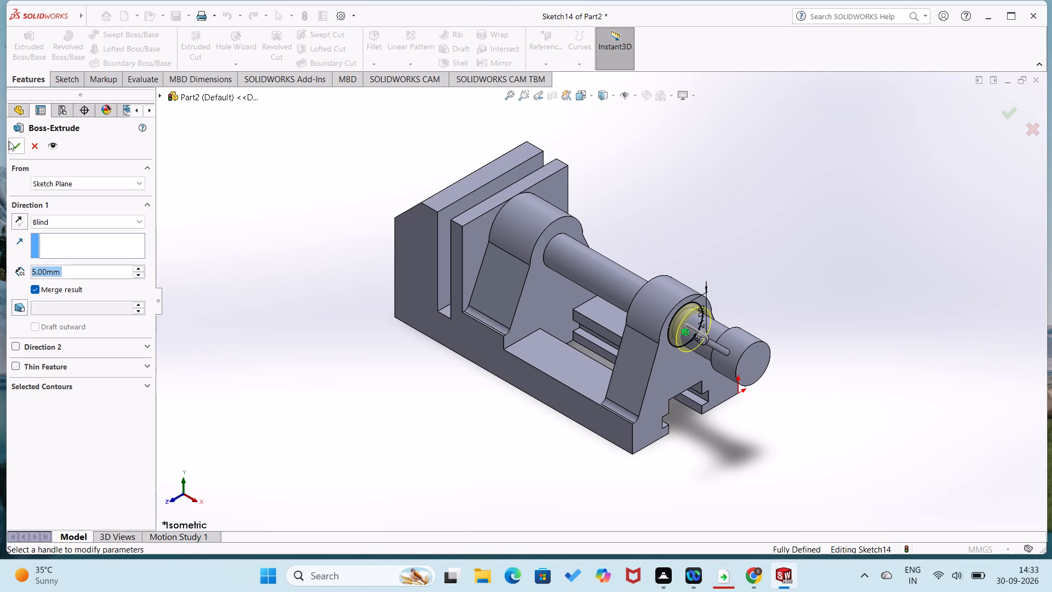
pyautogui.click(10, 141)
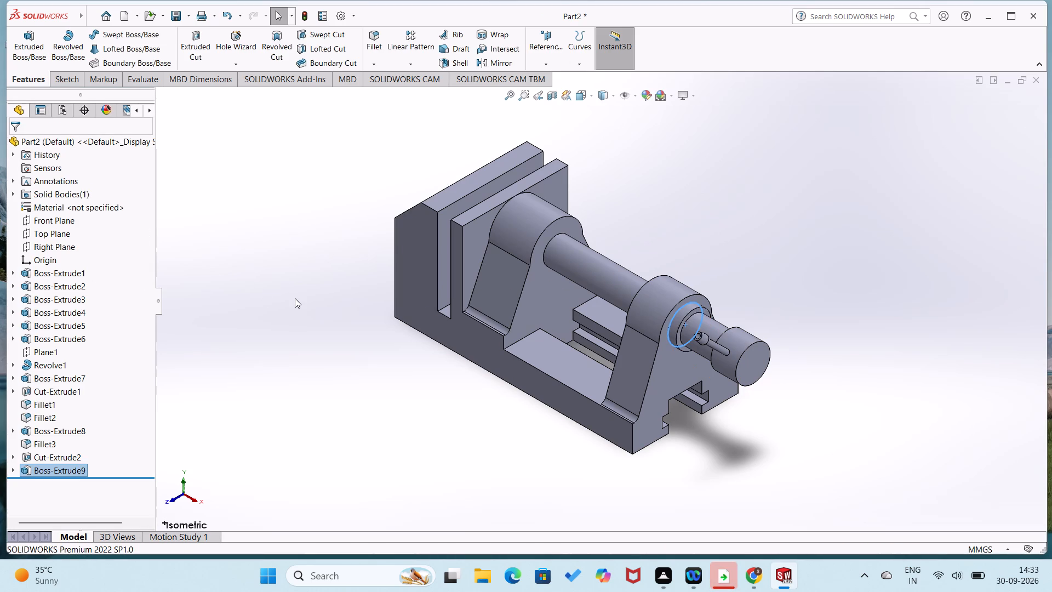
pyautogui.click(295, 298)
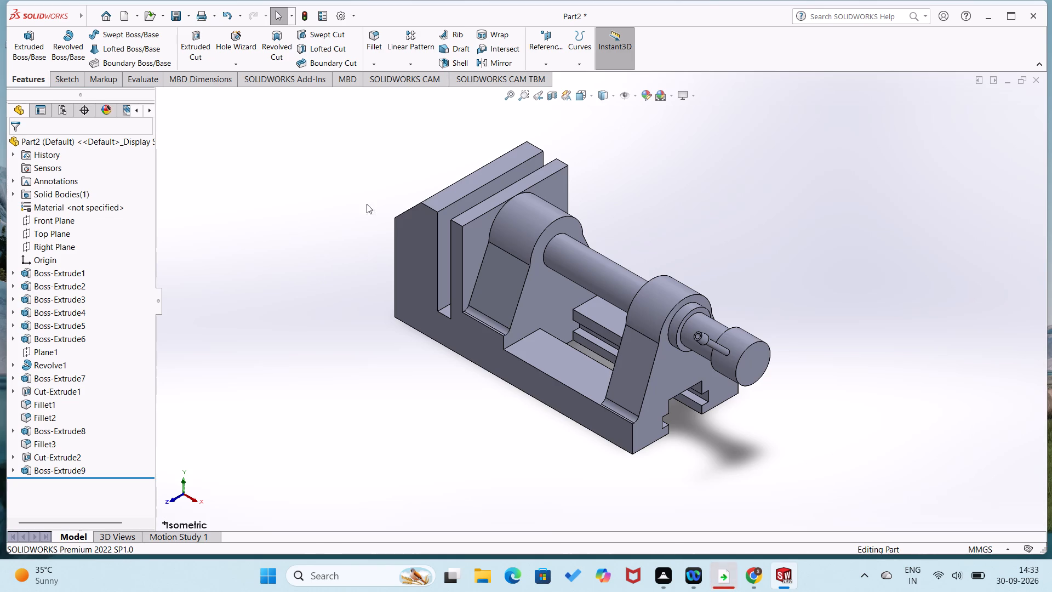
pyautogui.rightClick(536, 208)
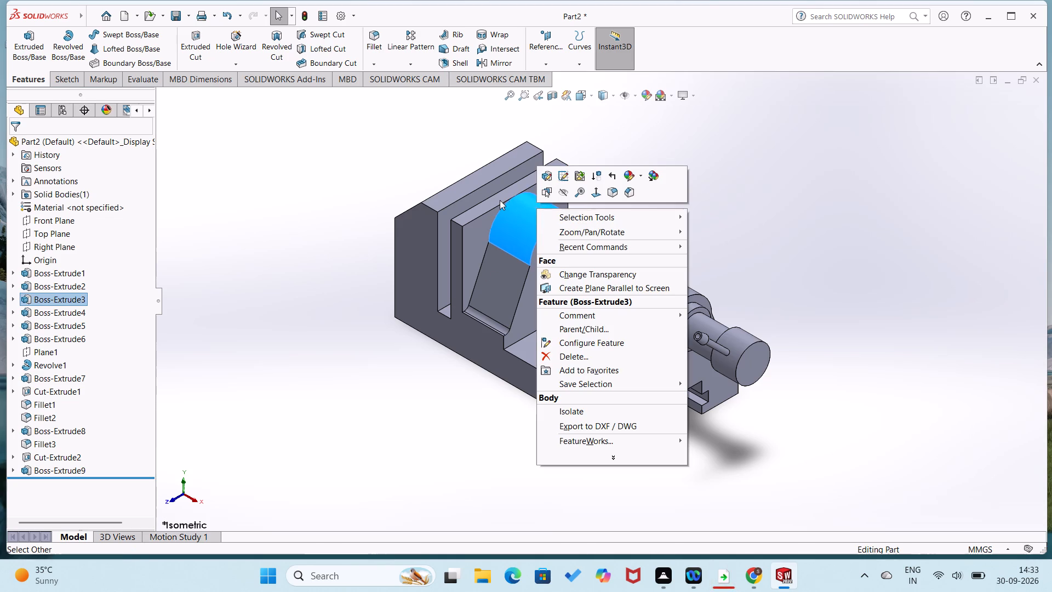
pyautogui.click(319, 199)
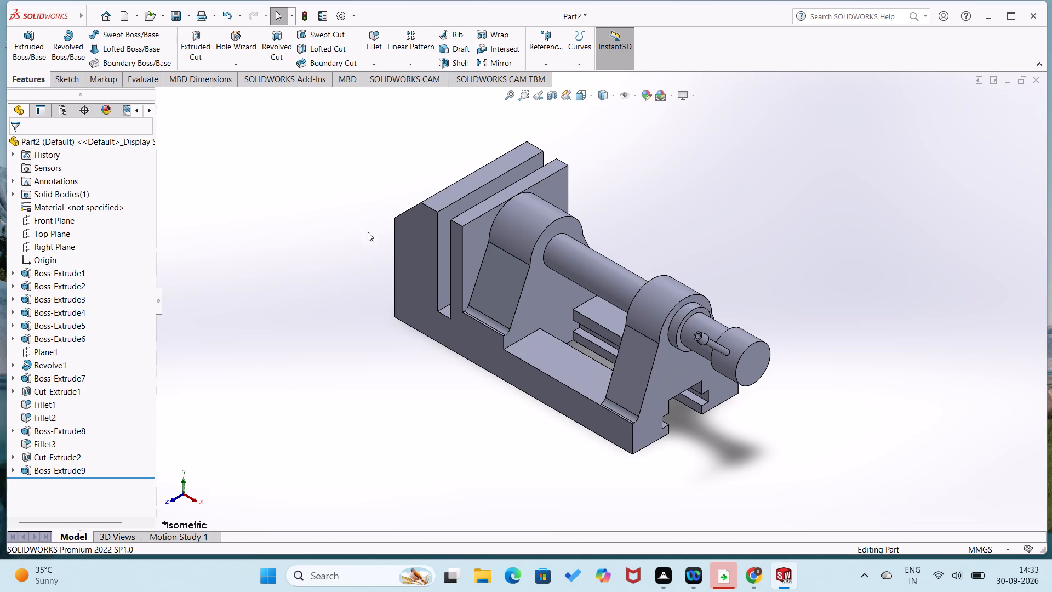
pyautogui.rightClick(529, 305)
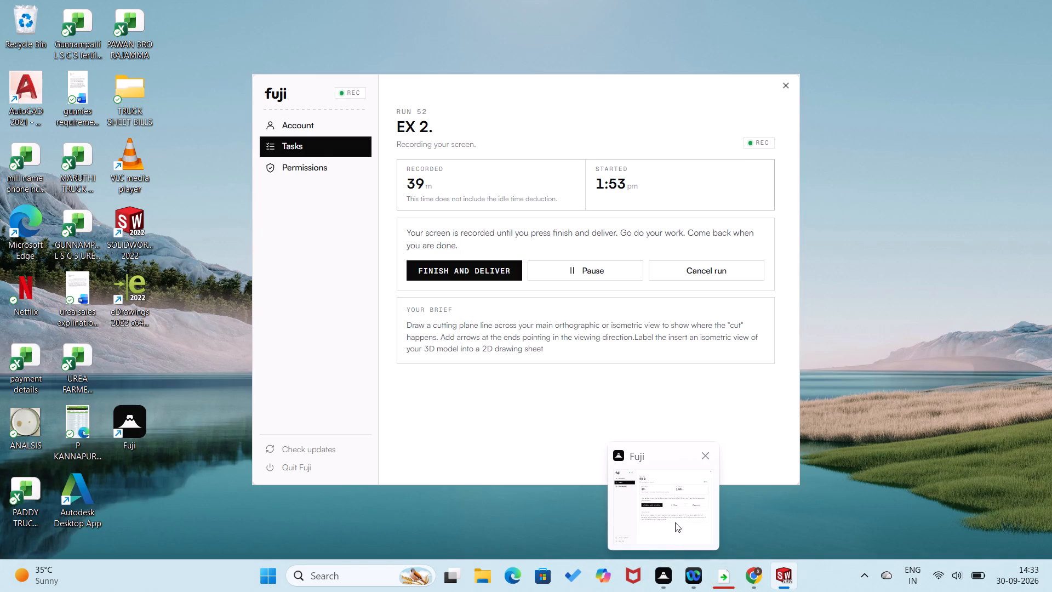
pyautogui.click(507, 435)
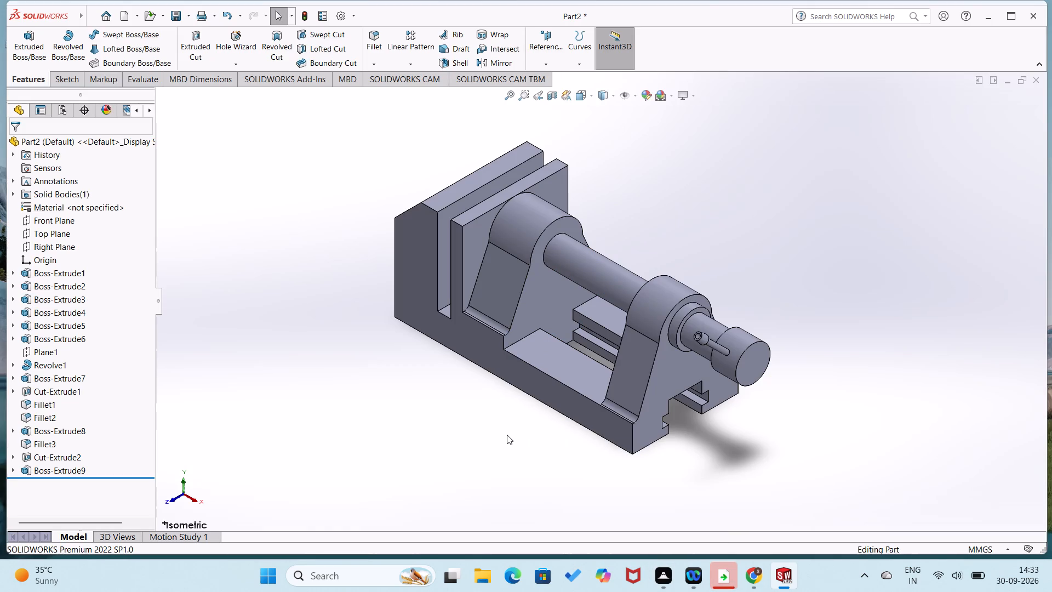
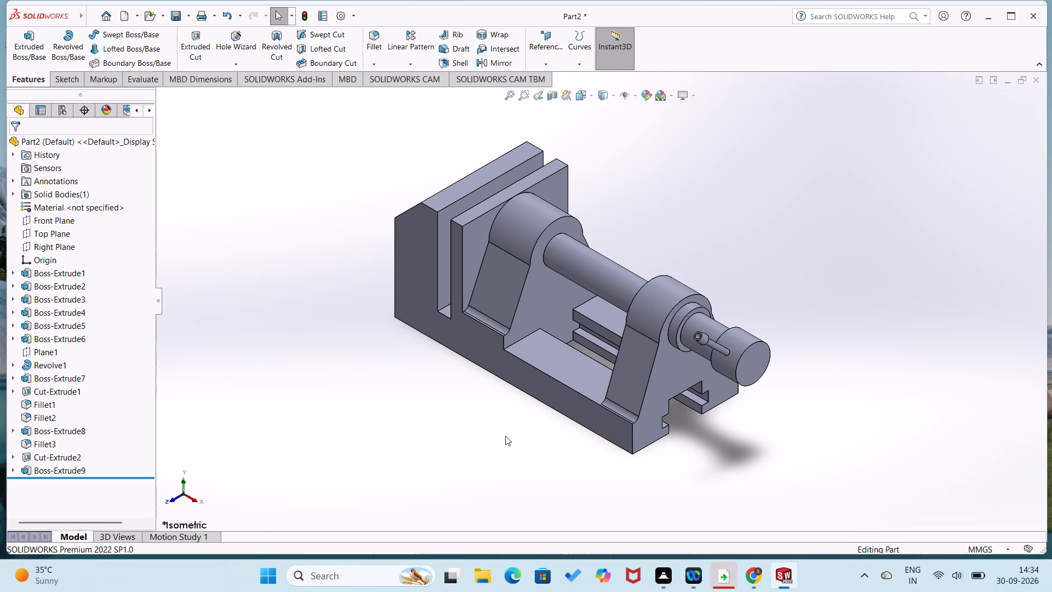
# Close the finished vise part document.
pyautogui.click(1037, 85)
pyautogui.click(588, 312)
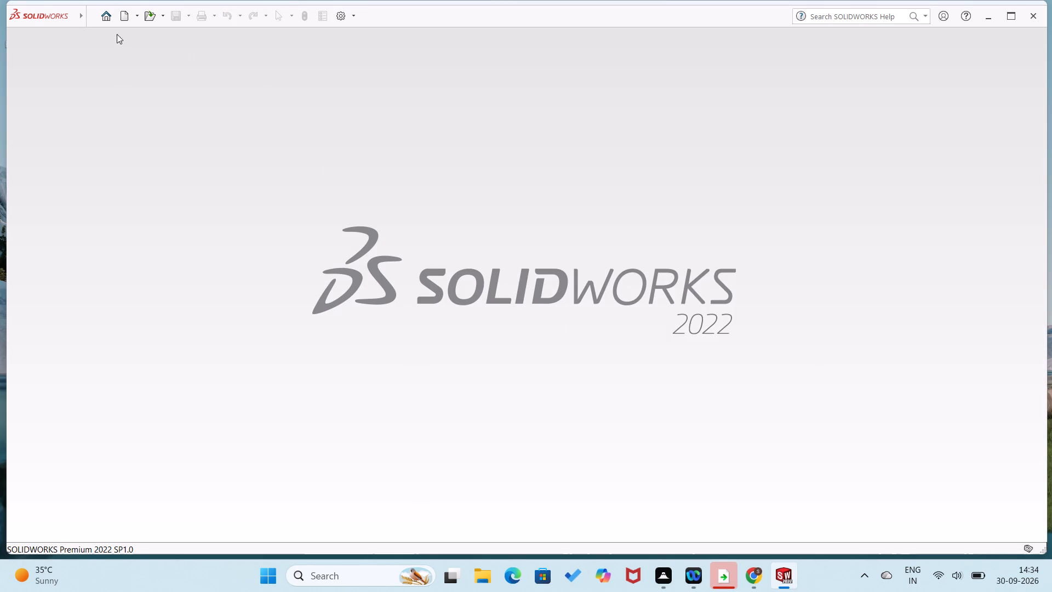
# Create a new part document.
pyautogui.click(108, 15)
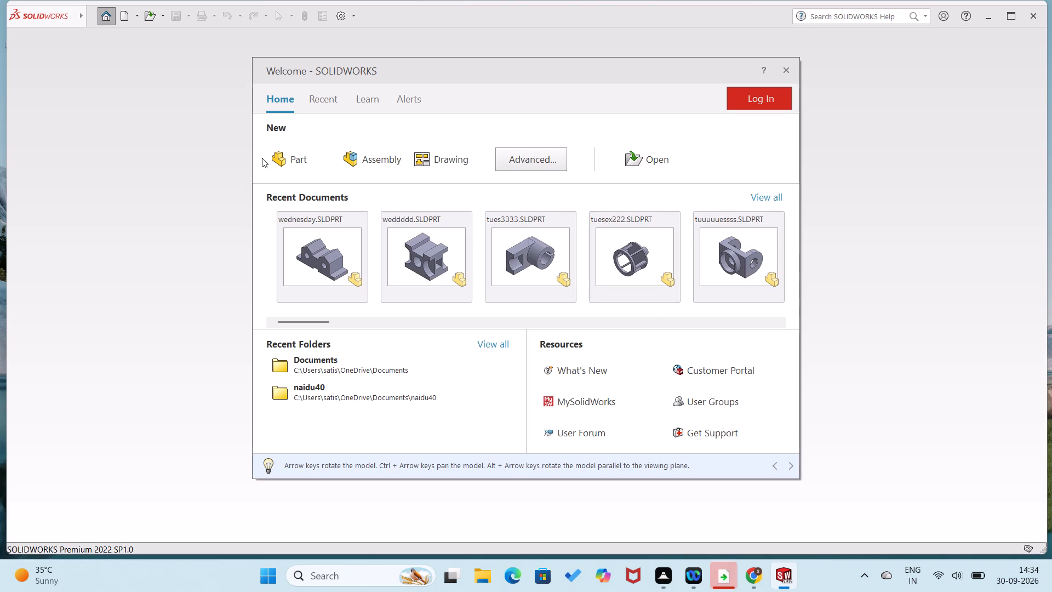
pyautogui.click(280, 160)
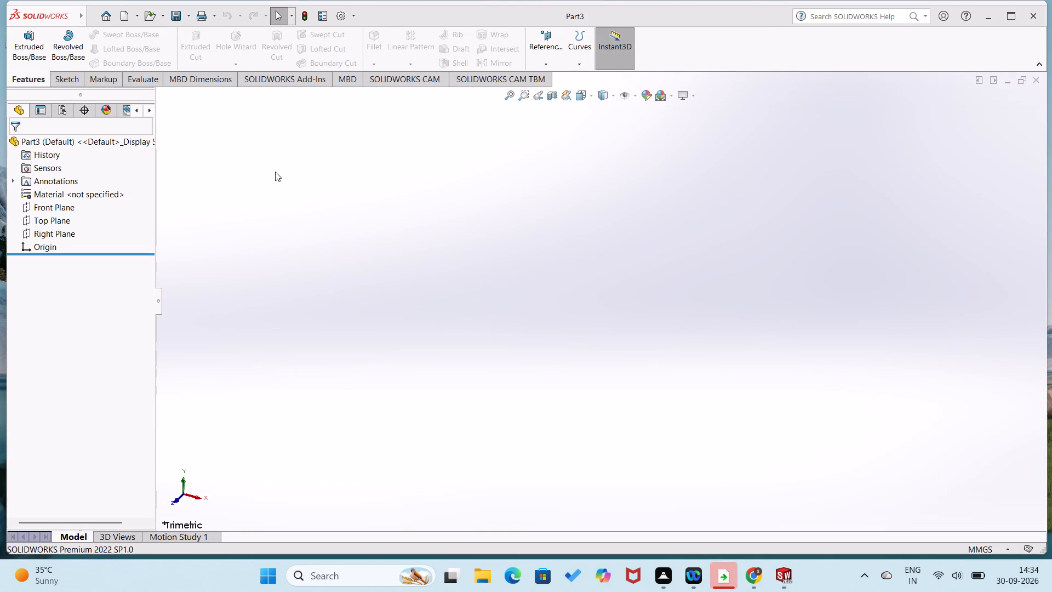
# Start a sketch on the Top Plane and draw a closed rectangle of lines from the origin, about 134 mm by 54 mm.
pyautogui.click(62, 224)
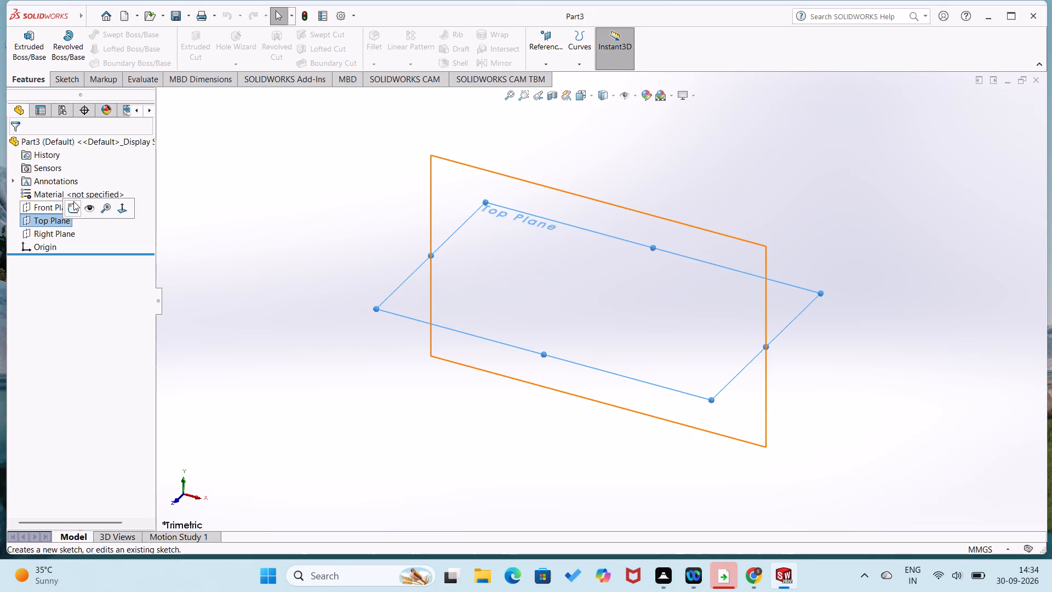
pyautogui.click(74, 202)
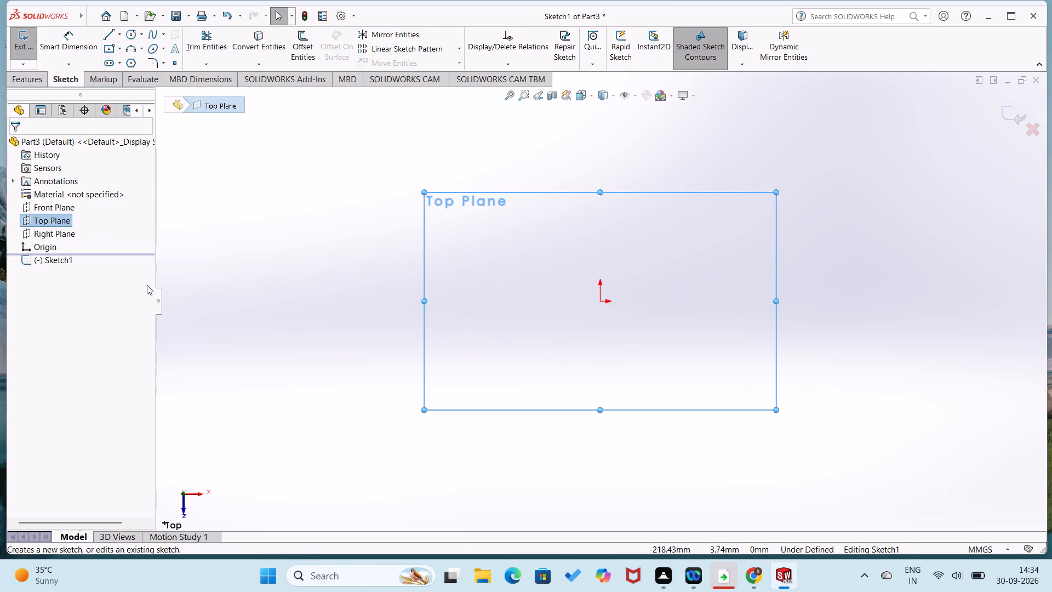
pyautogui.moveTo(444, 300); pyautogui.dragTo(302, 312, button='right')
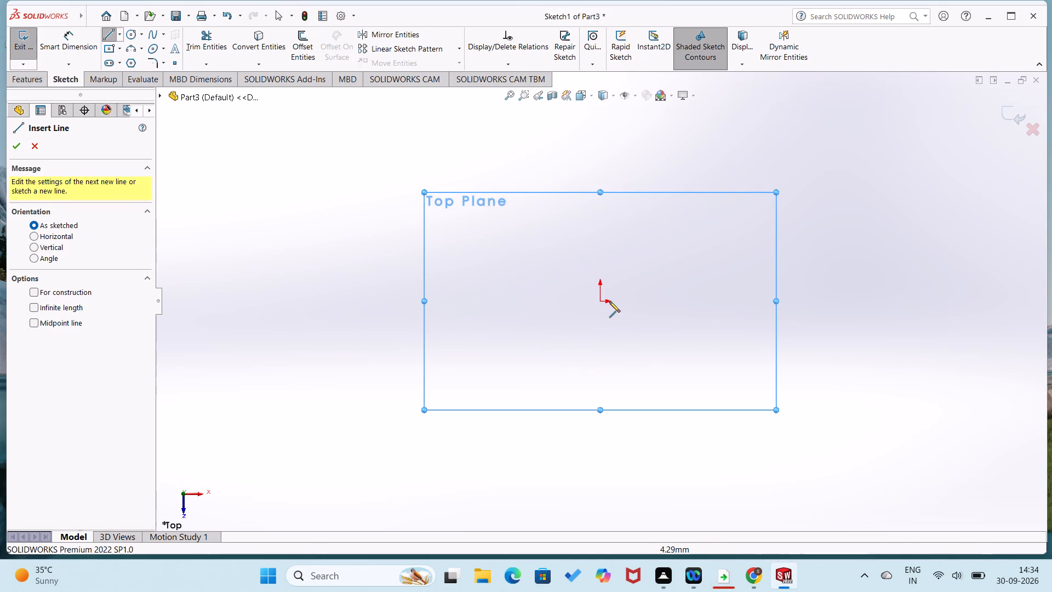
pyautogui.click(600, 275)
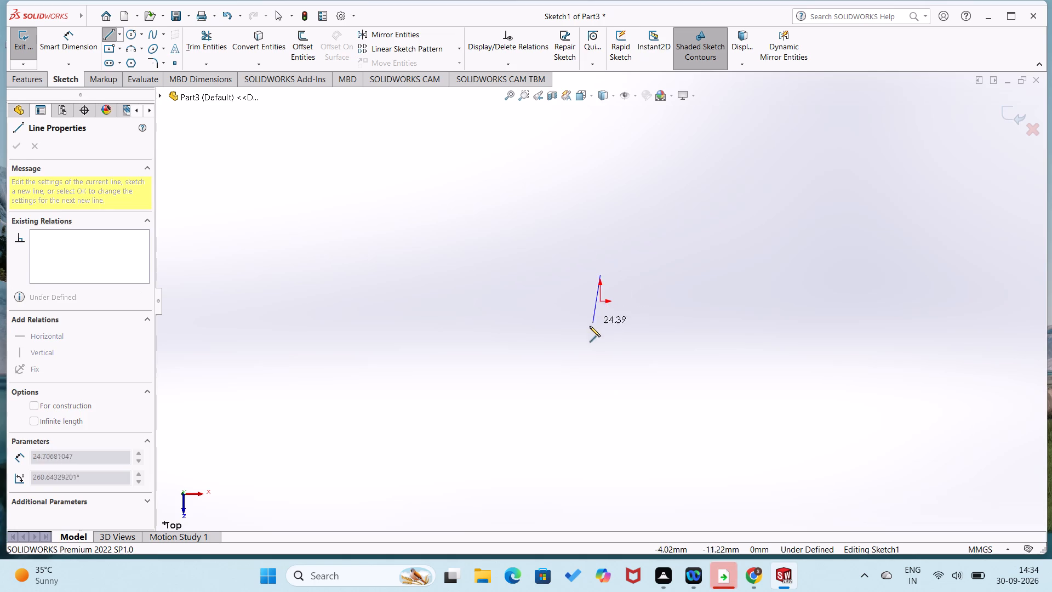
pyautogui.moveTo(591, 326); pyautogui.dragTo(586, 234, button='right')
pyautogui.moveTo(598, 315); pyautogui.dragTo(536, 339, button='right')
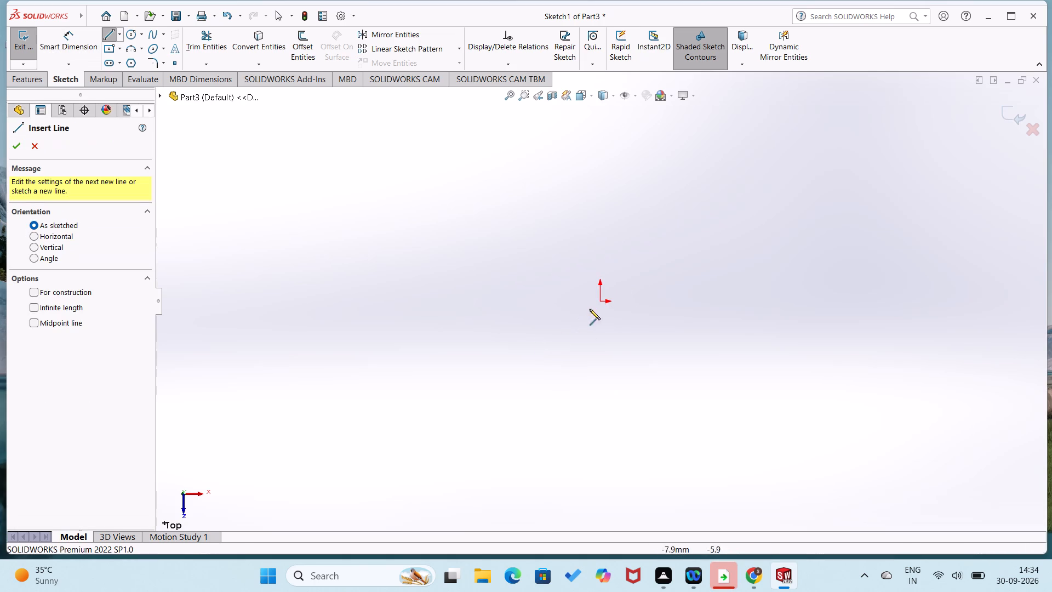
pyautogui.click(601, 300)
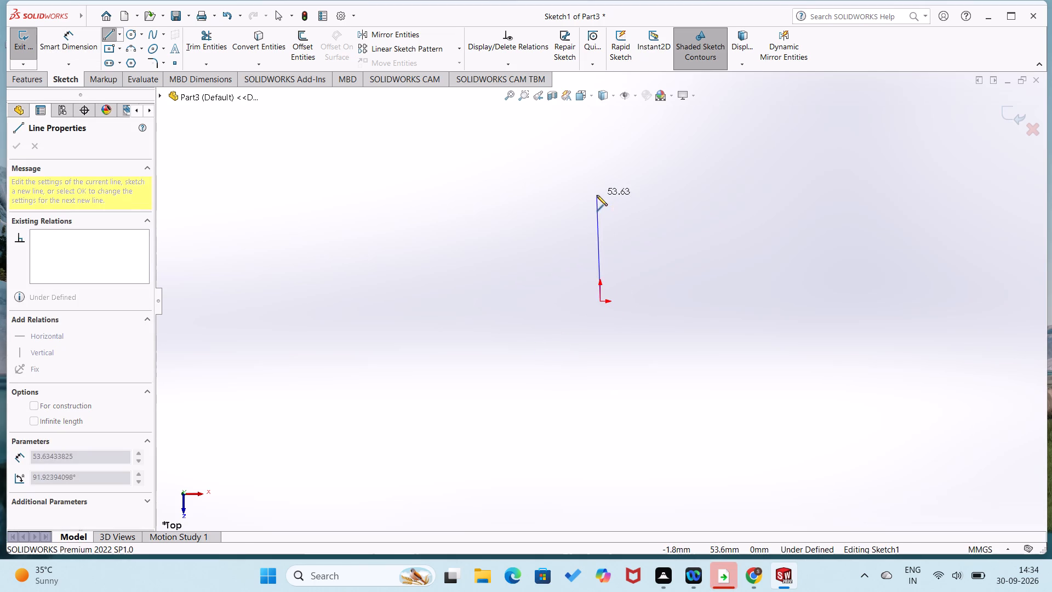
pyautogui.click(602, 195)
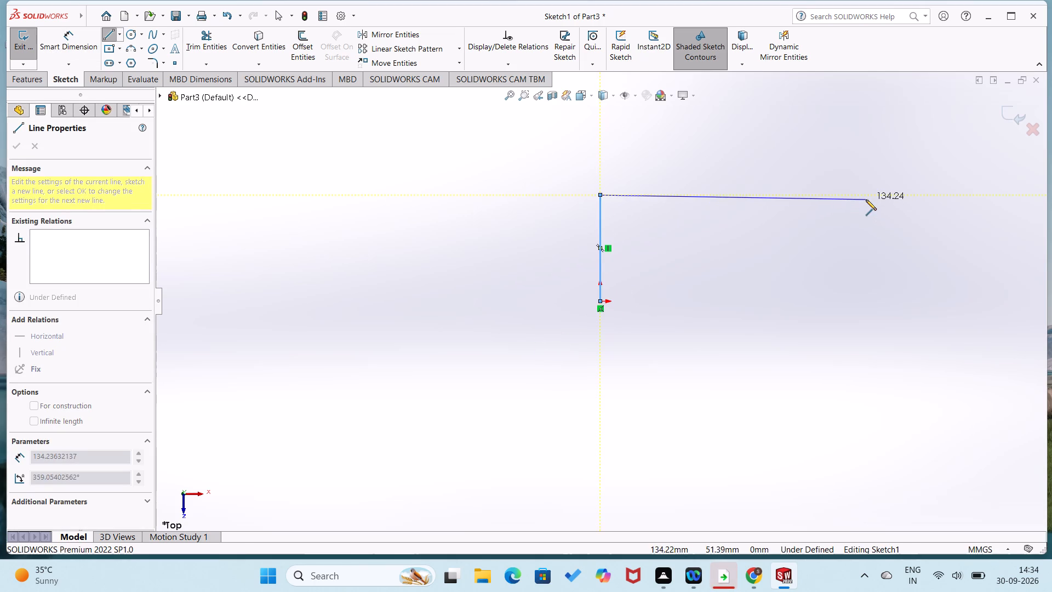
pyautogui.click(866, 198)
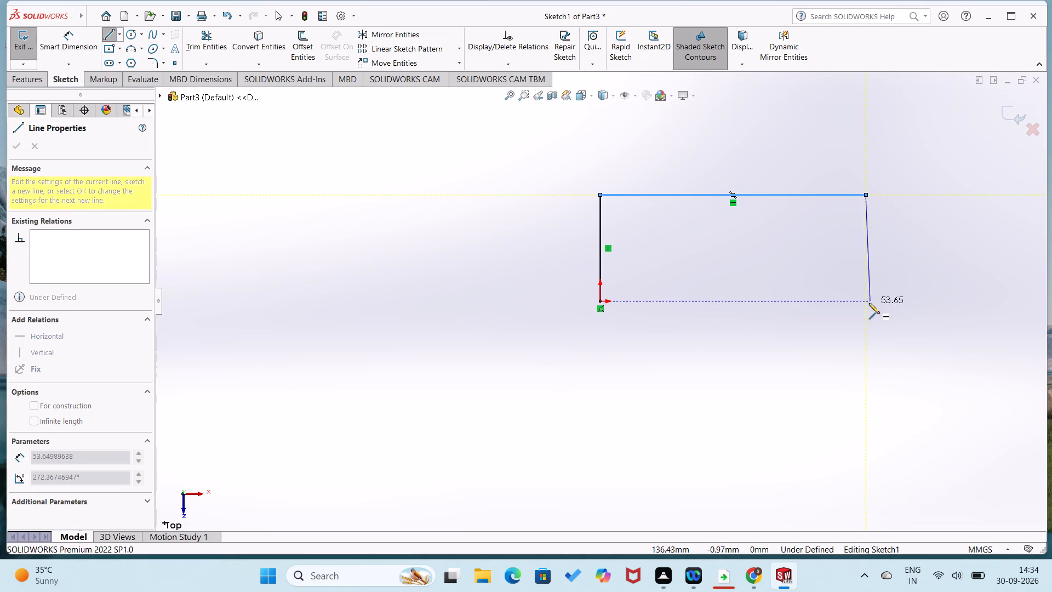
pyautogui.click(866, 304)
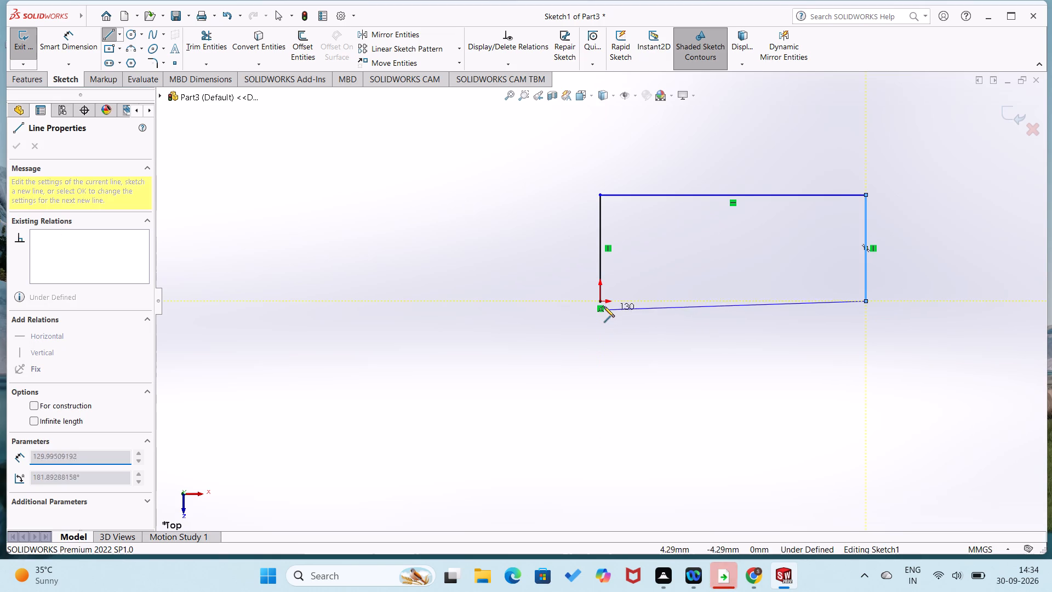
pyautogui.click(602, 304)
# Dimension the rectangle 90 mm along its horizontal side and 10+16+16 mm (42 mm) along its vertical side.
pyautogui.moveTo(605, 405); pyautogui.dragTo(624, 265, button='right')
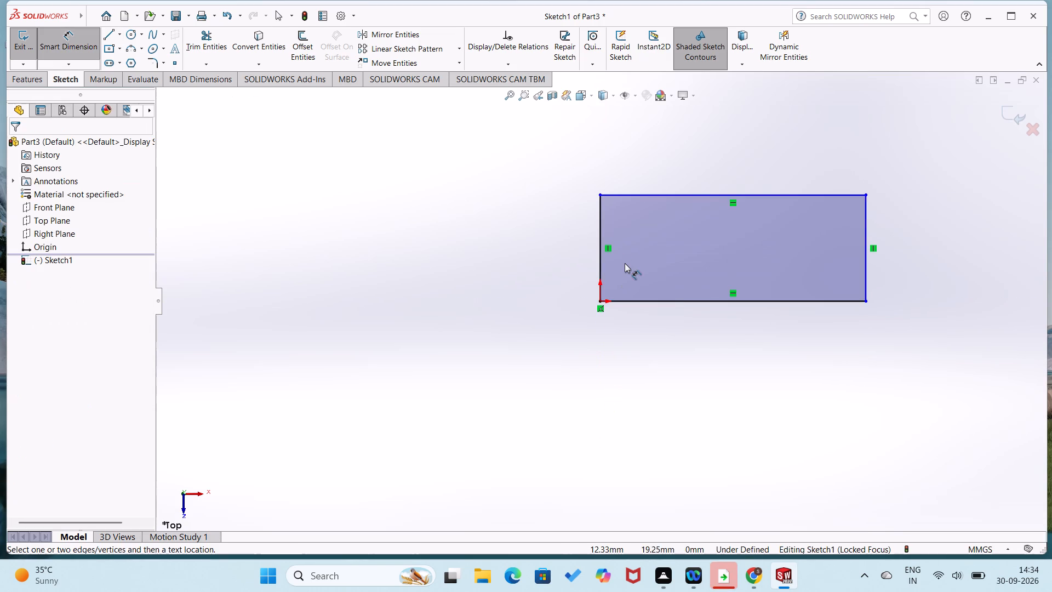
pyautogui.click(687, 300)
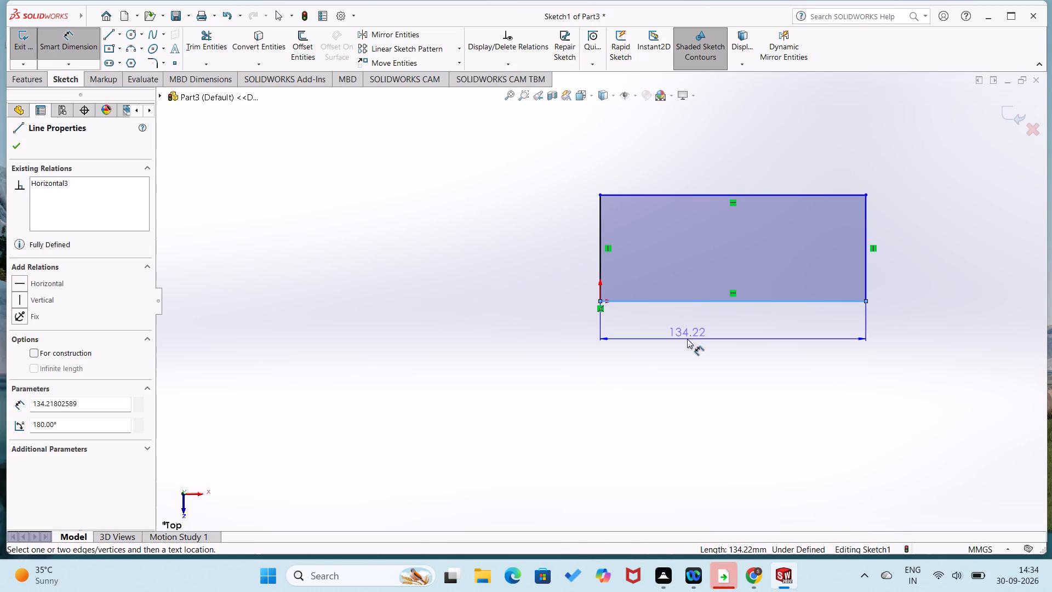
pyautogui.click(687, 339)
pyautogui.write('90')
pyautogui.press('Return')
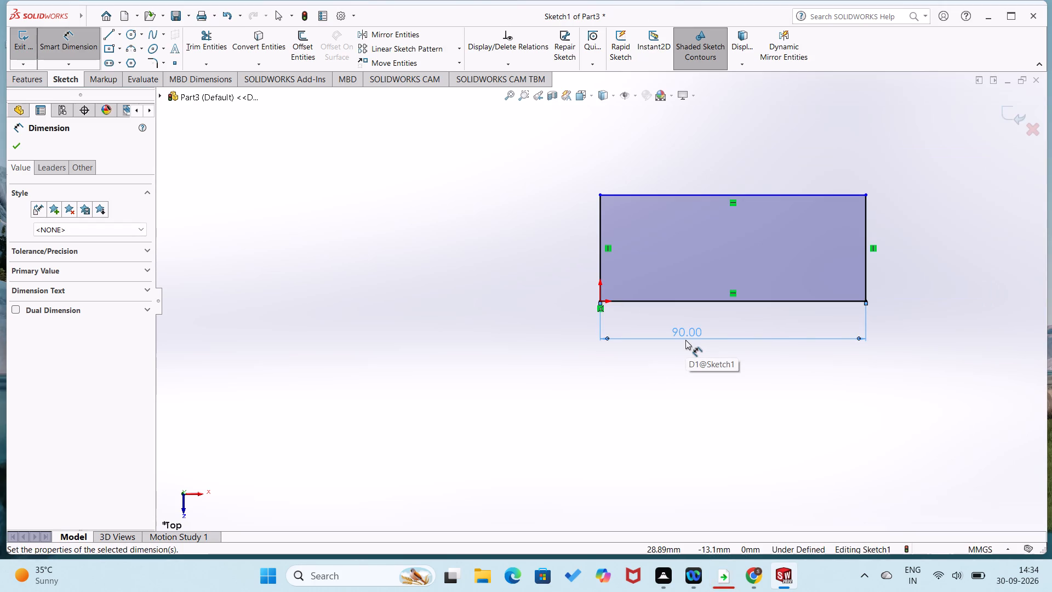
pyautogui.click(600, 253)
pyautogui.click(579, 263)
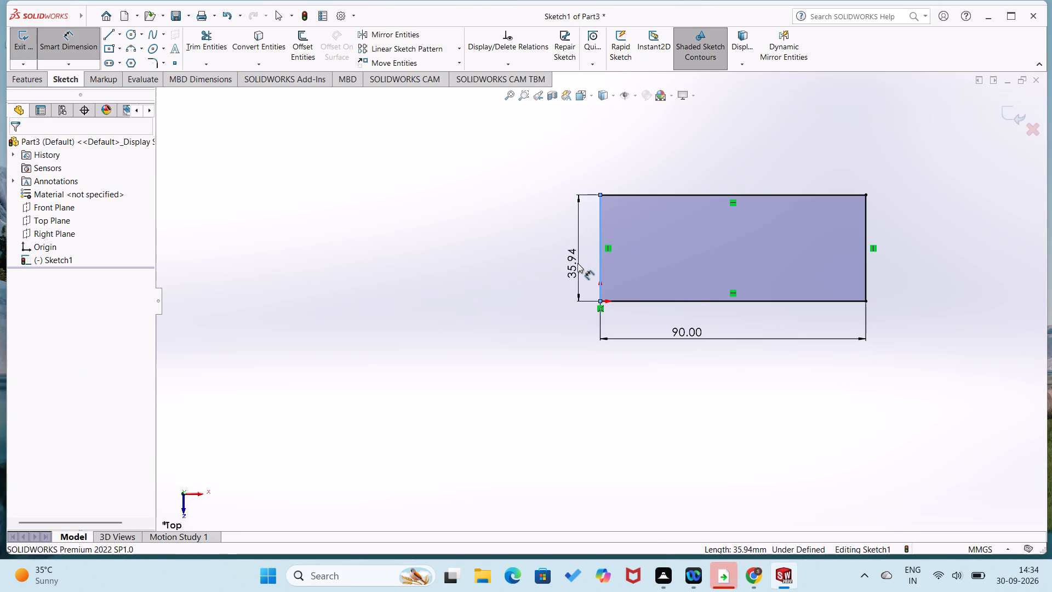
pyautogui.write('10+16+16')
pyautogui.press('Return')
pyautogui.click(461, 341)
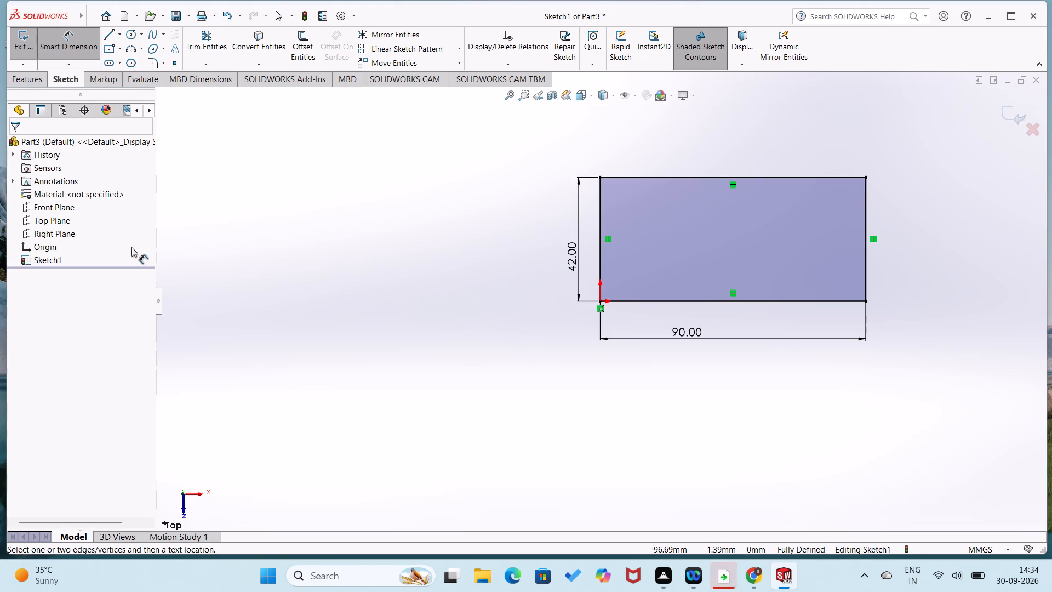
# Extrude the rectangle upward as a blind boss 44 mm high.
pyautogui.click(14, 81)
pyautogui.click(20, 64)
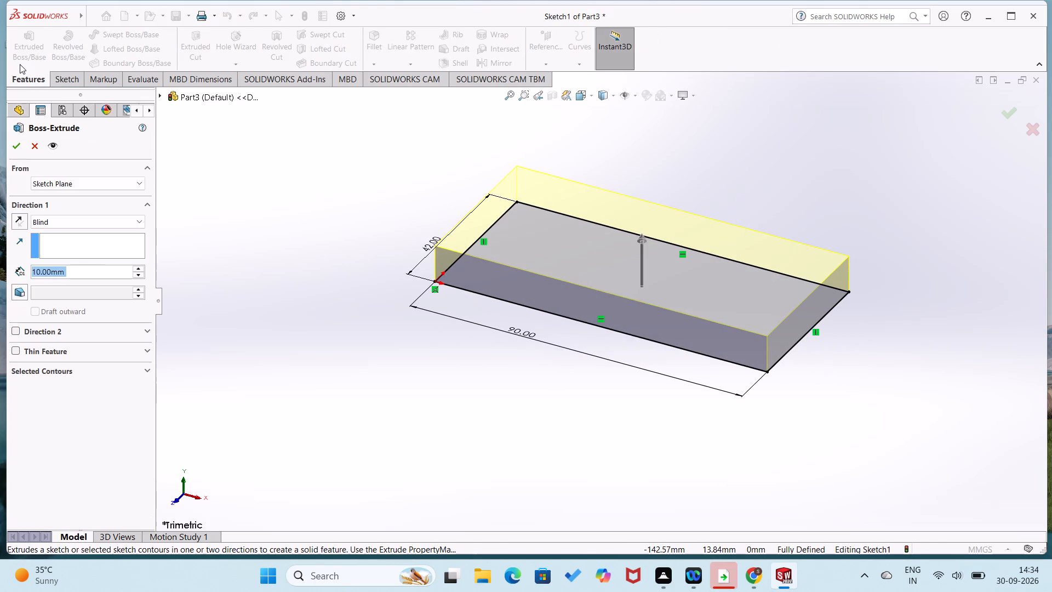
pyautogui.write('44')
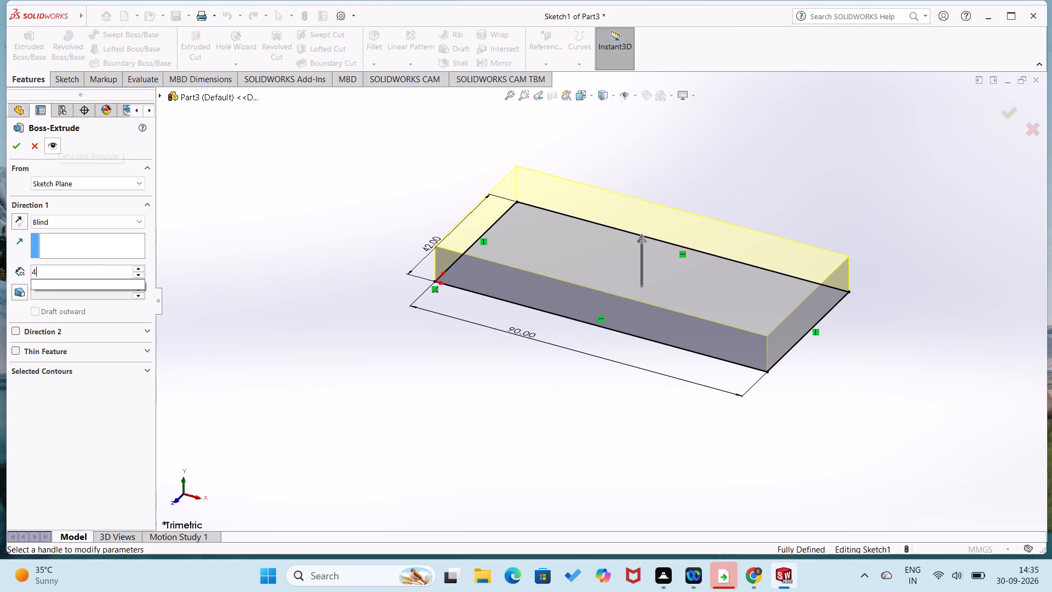
pyautogui.press('Return')
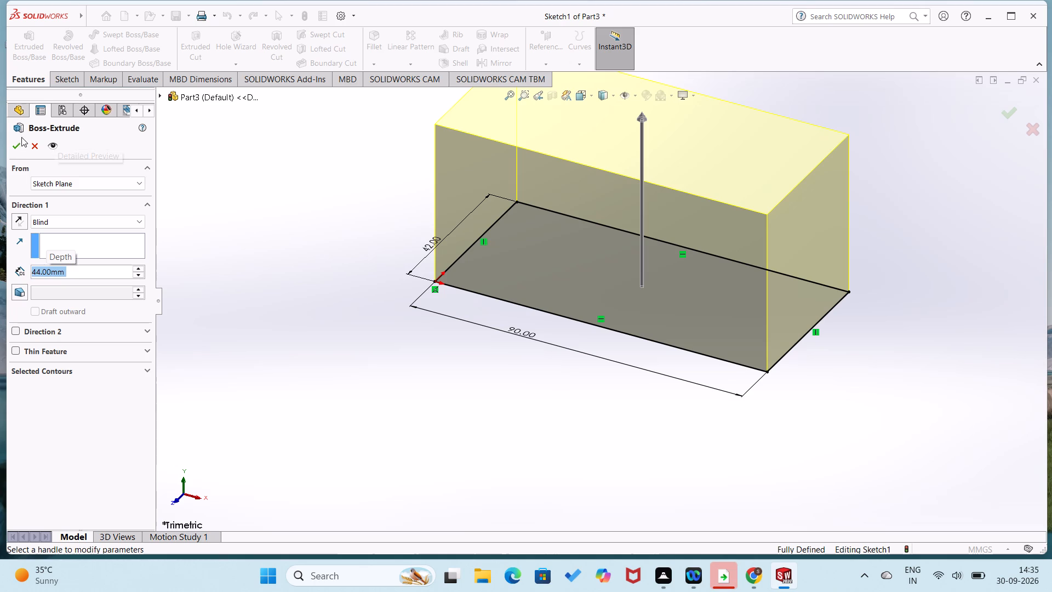
pyautogui.click(21, 144)
pyautogui.rightClick(223, 287)
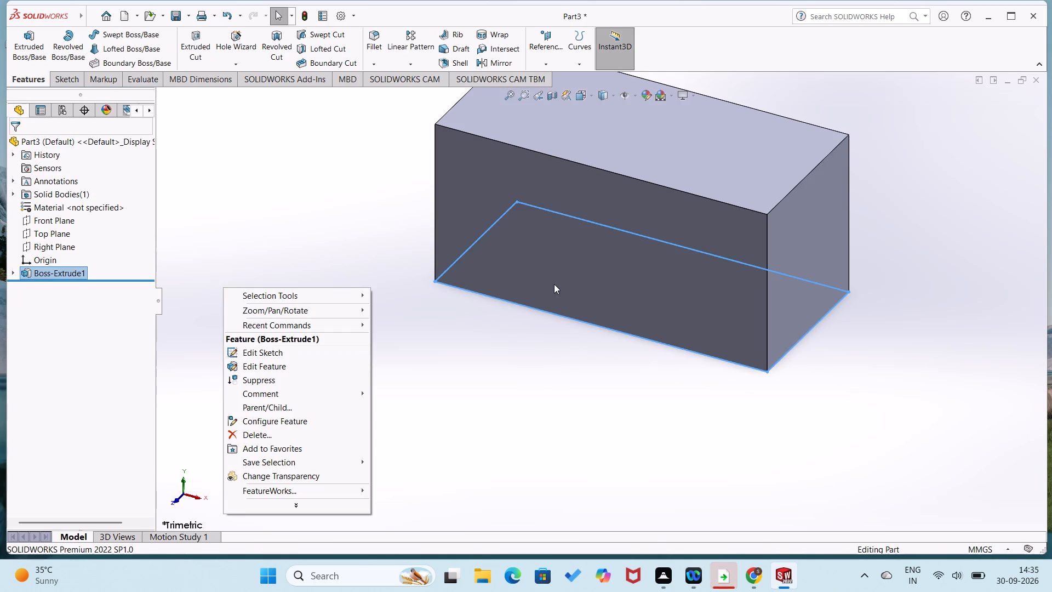
pyautogui.click(300, 235)
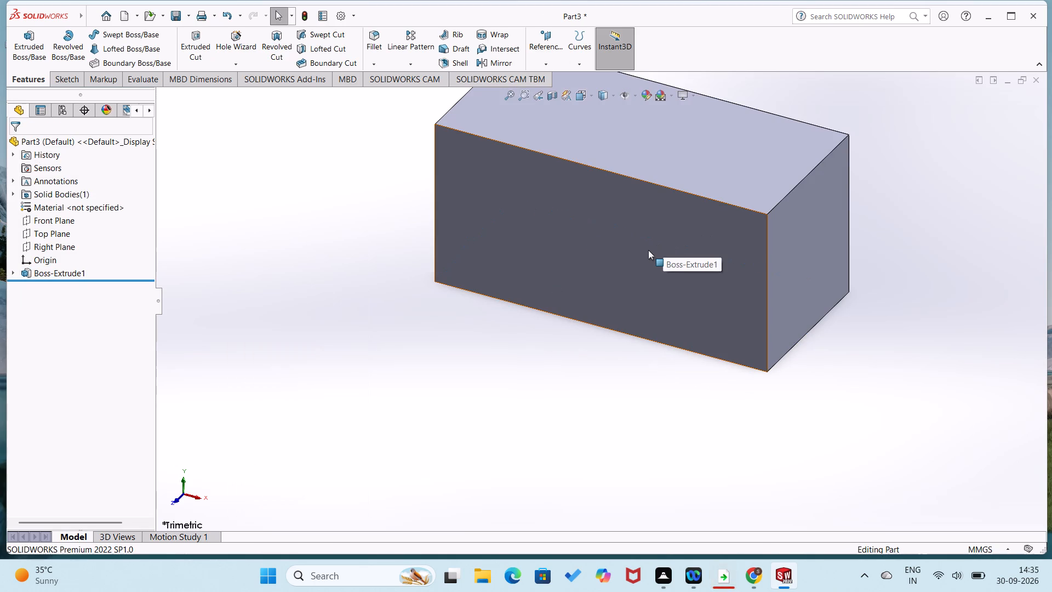
# Start a sketch on the block's long front face and draw a circle about 23 mm in diameter centred on the bottom edge's midpoint.
pyautogui.hotkey('ctrl', '7')
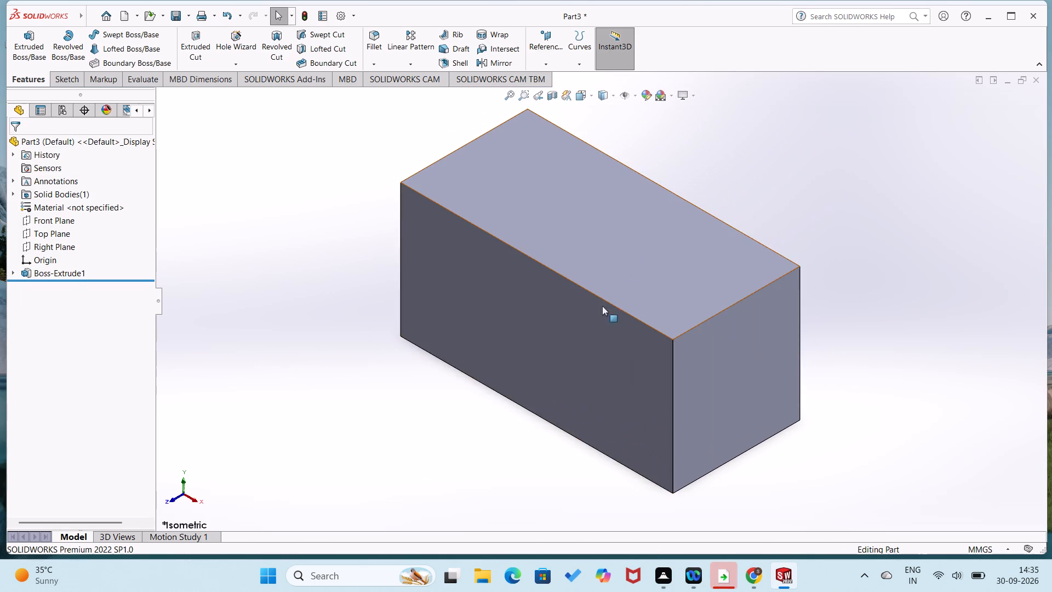
pyautogui.rightClick(572, 357)
pyautogui.click(601, 321)
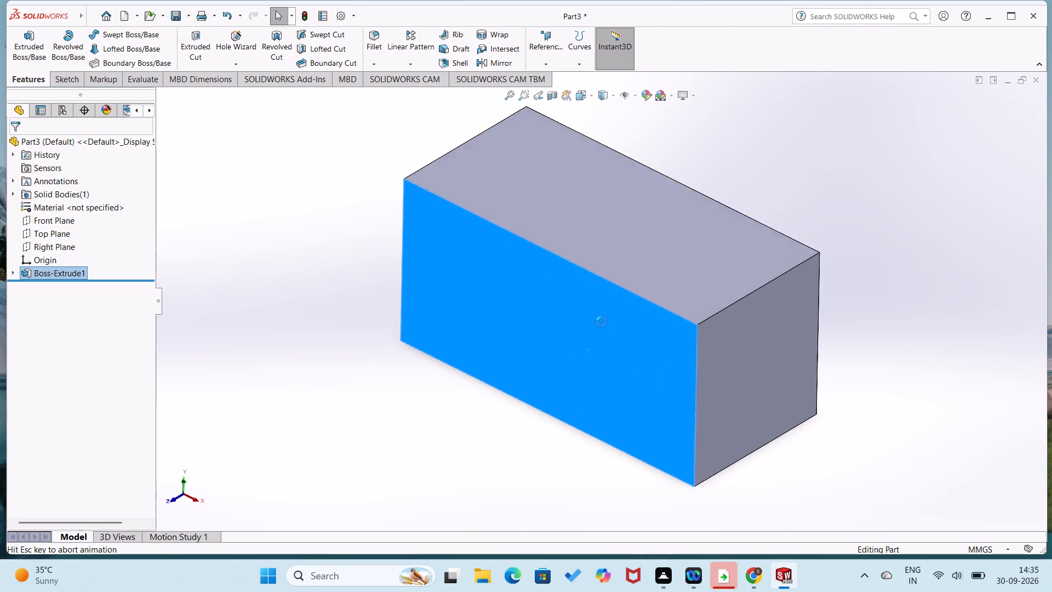
pyautogui.moveTo(509, 457); pyautogui.dragTo(588, 457, button='right')
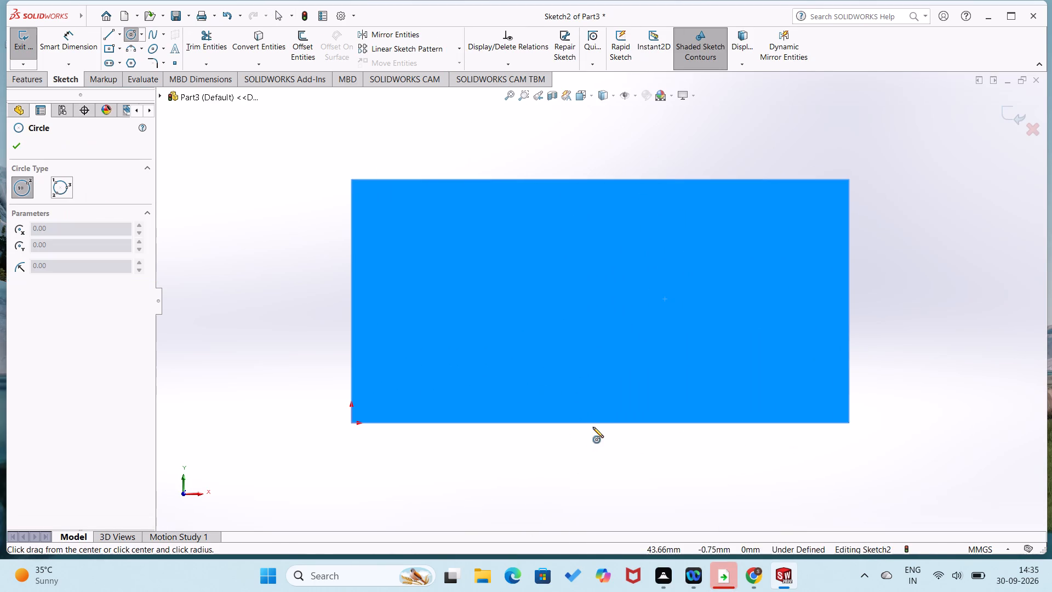
pyautogui.click(599, 422)
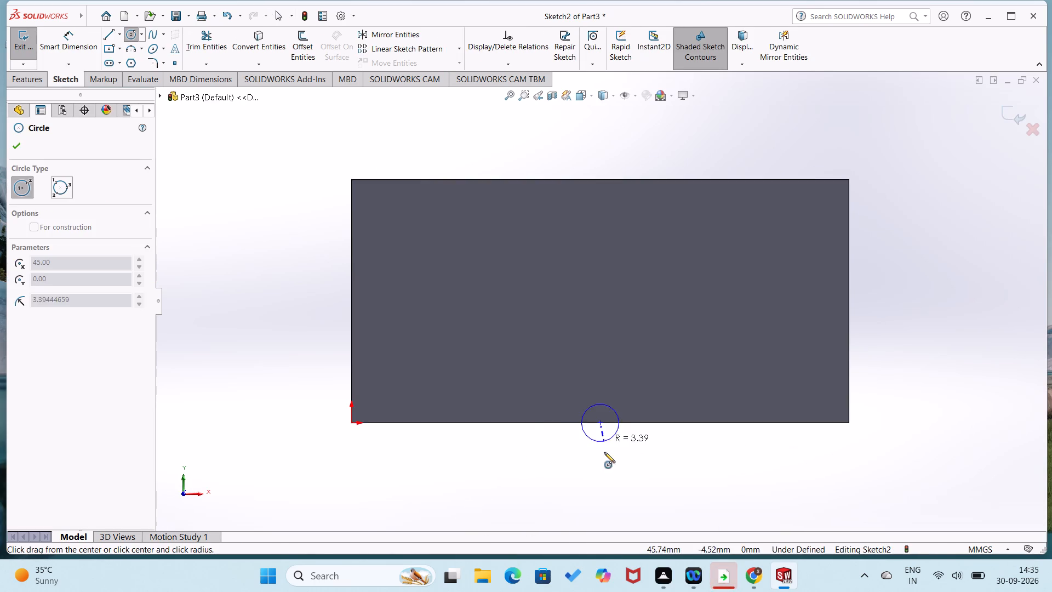
pyautogui.click(614, 484)
# Dimension the circle's diameter as 40 mm.
pyautogui.moveTo(655, 478); pyautogui.dragTo(729, 369, button='right')
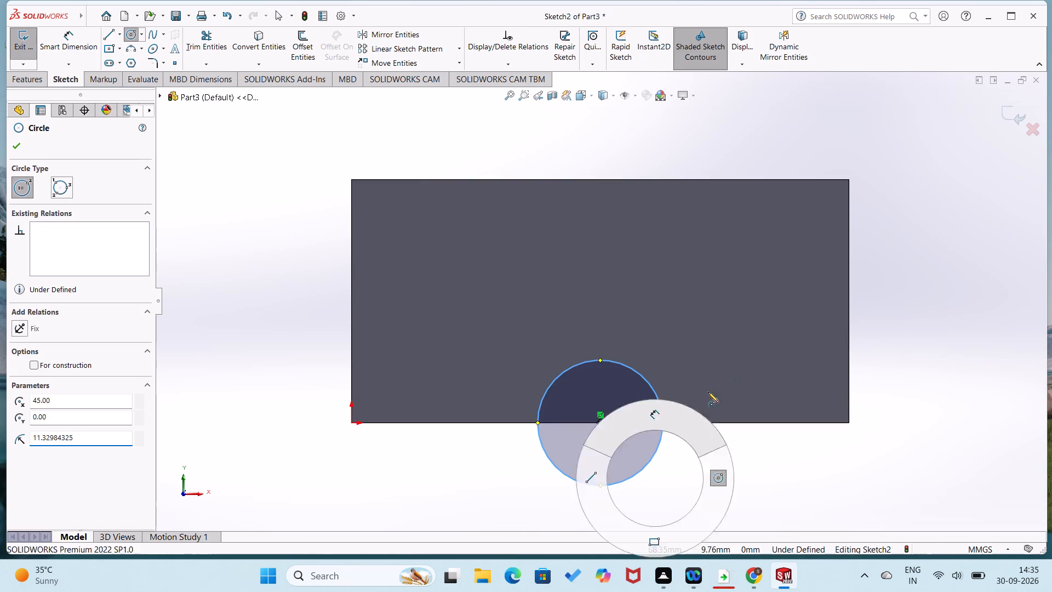
pyautogui.moveTo(673, 453); pyautogui.dragTo(722, 325, button='right')
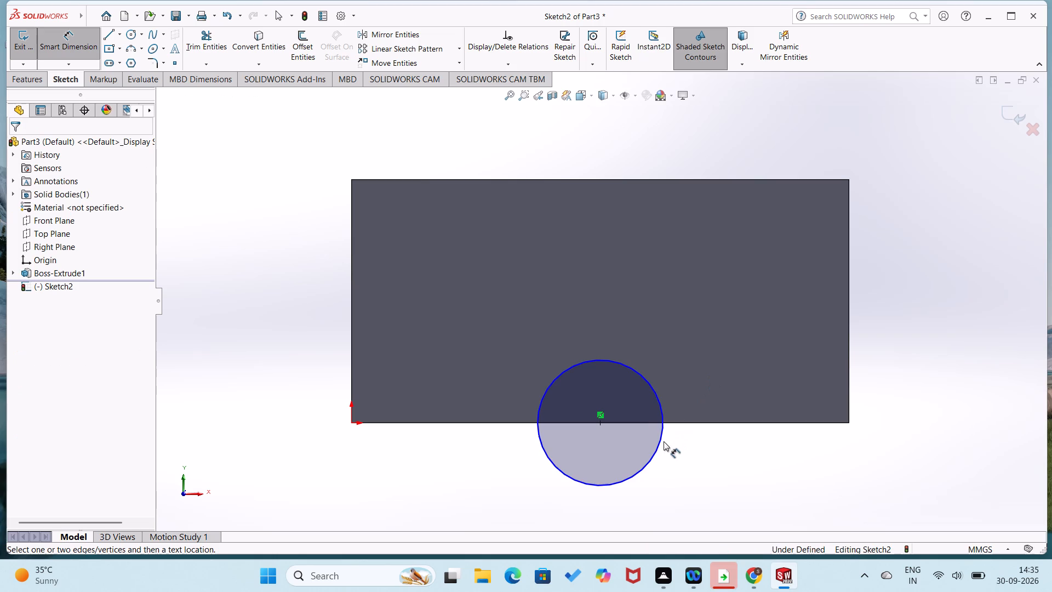
pyautogui.click(663, 442)
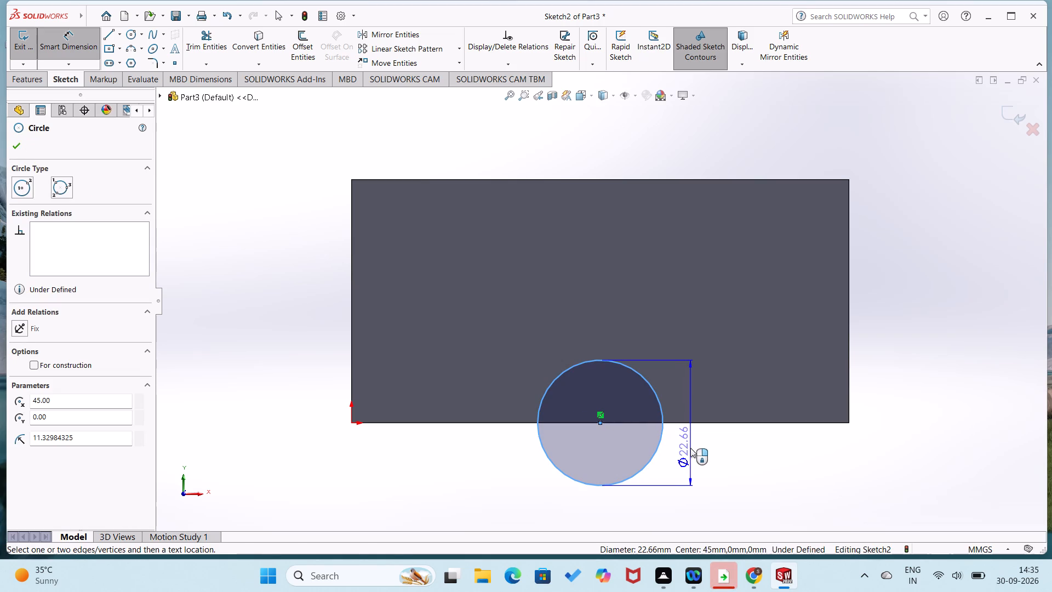
pyautogui.click(690, 448)
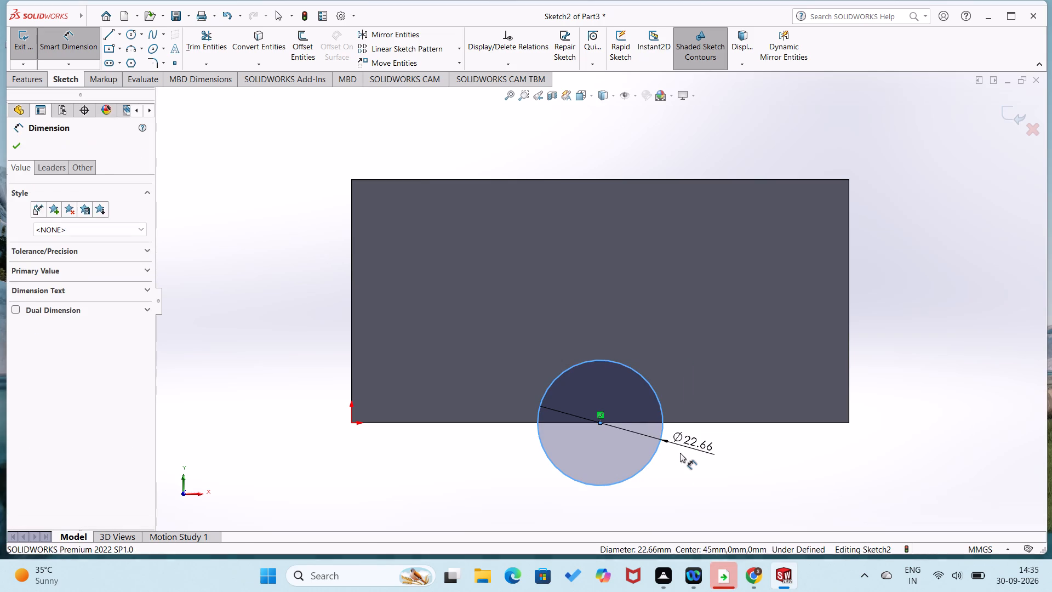
pyautogui.write('40')
pyautogui.press('Return')
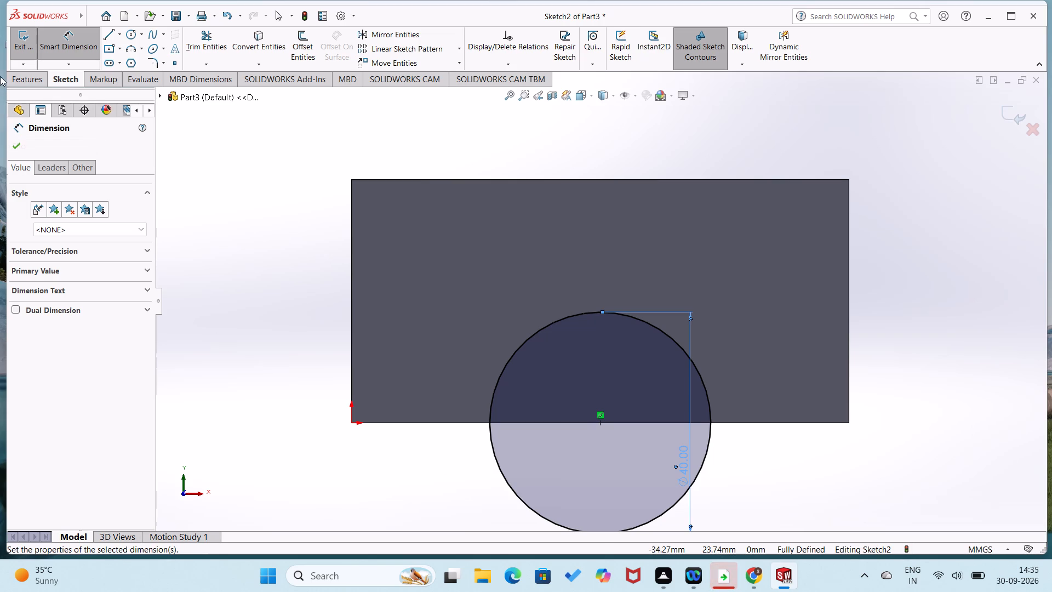
# Cut-extrude the circle through the block from the front face with a blind depth of 44 mm.
pyautogui.click(28, 87)
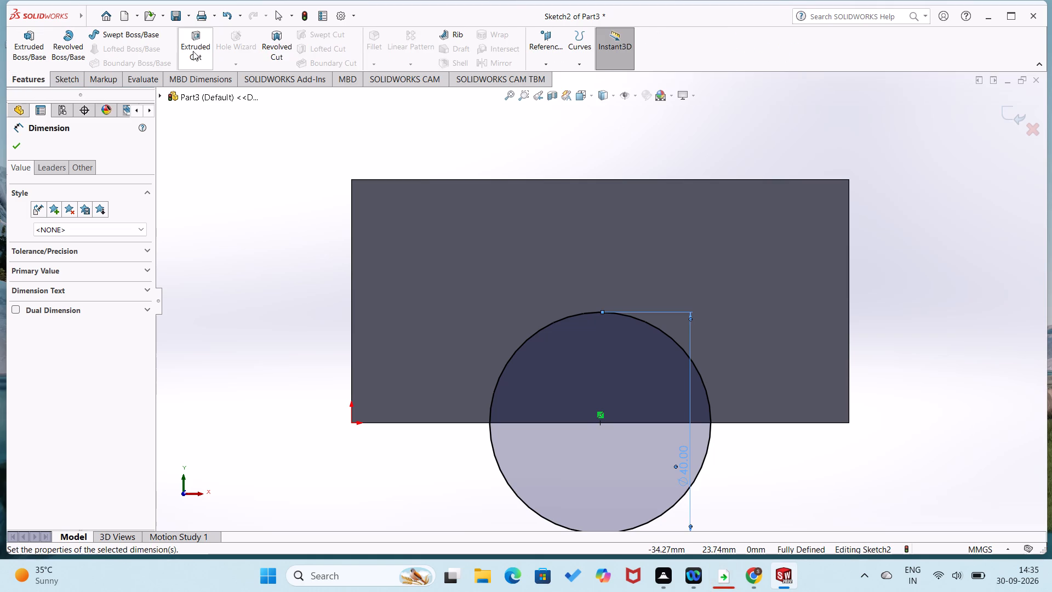
pyautogui.click(193, 50)
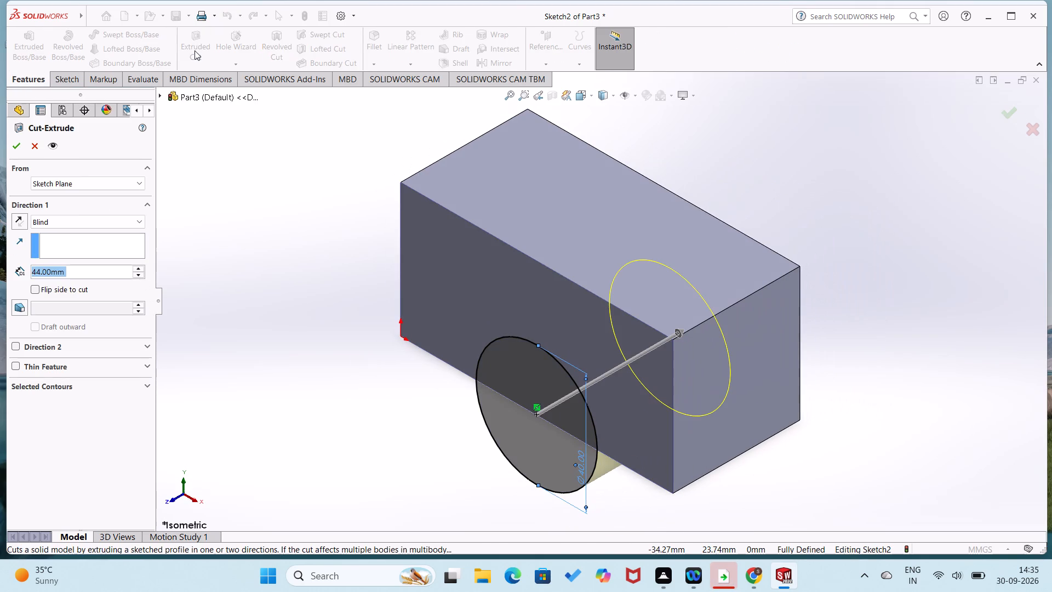
pyautogui.click(16, 143)
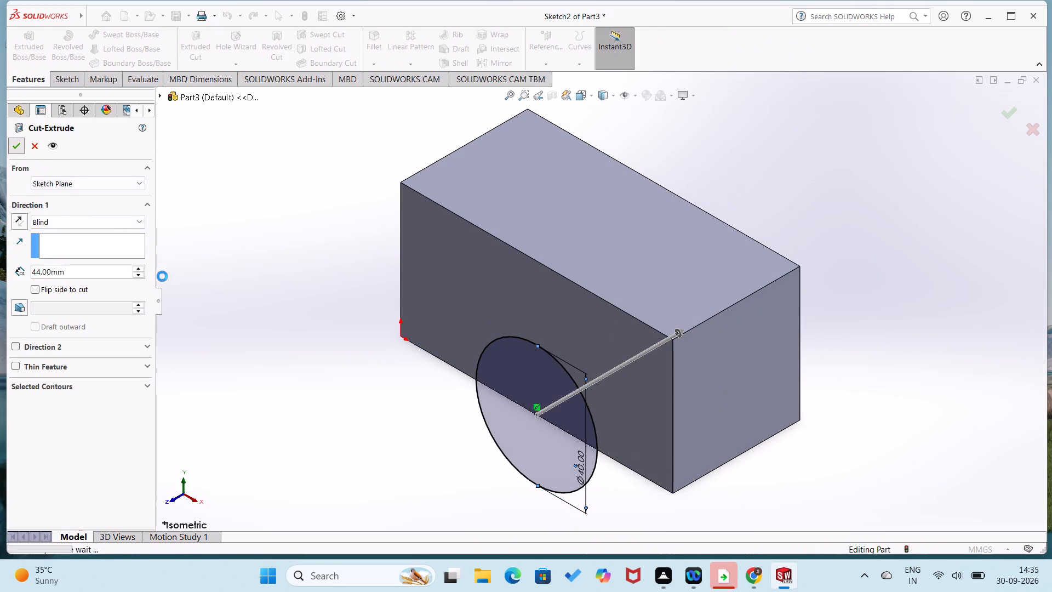
pyautogui.click(214, 310)
# Sketch a closed four-line profile on the block's front face at its upper-left corner, about 17 mm wide and 34 mm tall with a sloping bottom.
pyautogui.rightClick(425, 255)
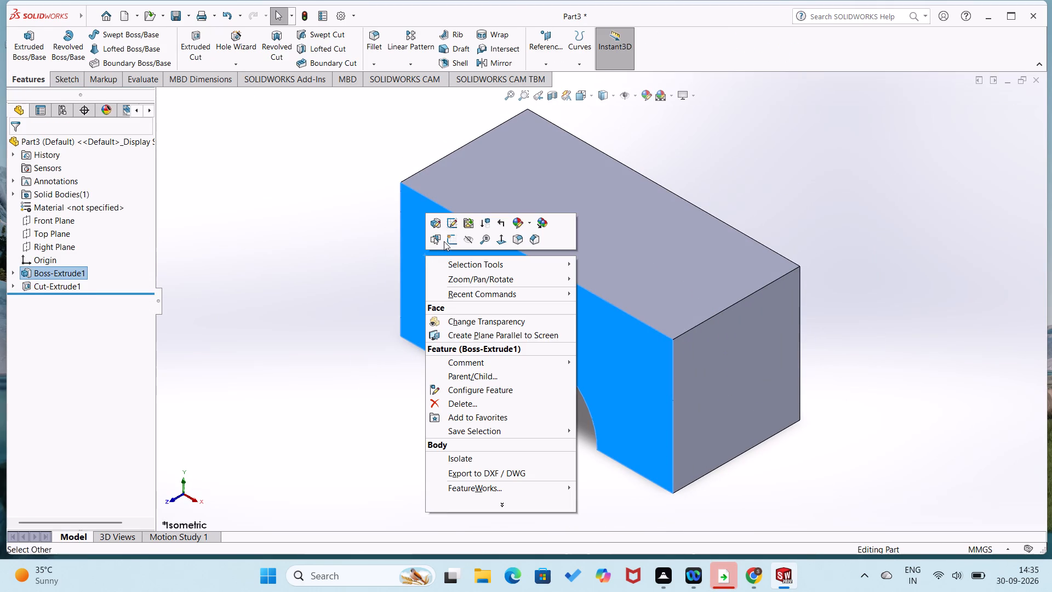
pyautogui.click(452, 238)
pyautogui.moveTo(307, 348); pyautogui.dragTo(211, 390, button='right')
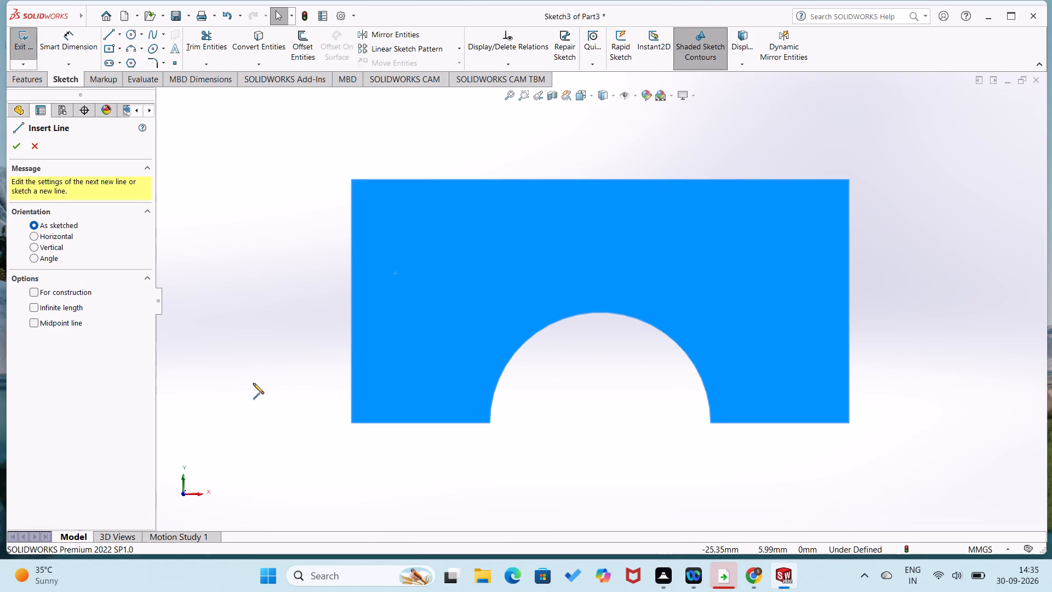
pyautogui.click(350, 368)
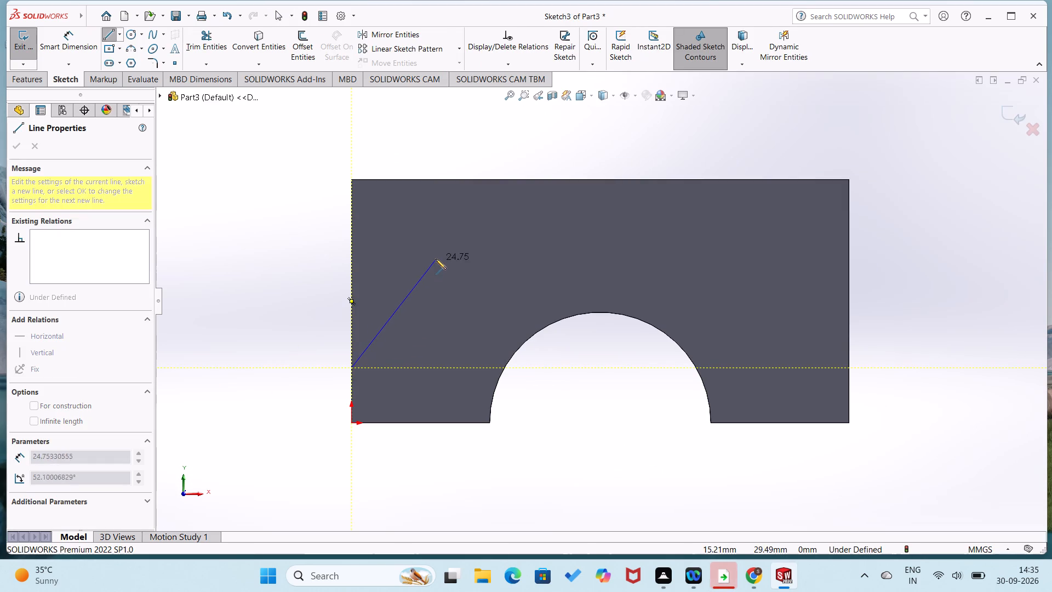
pyautogui.click(443, 241)
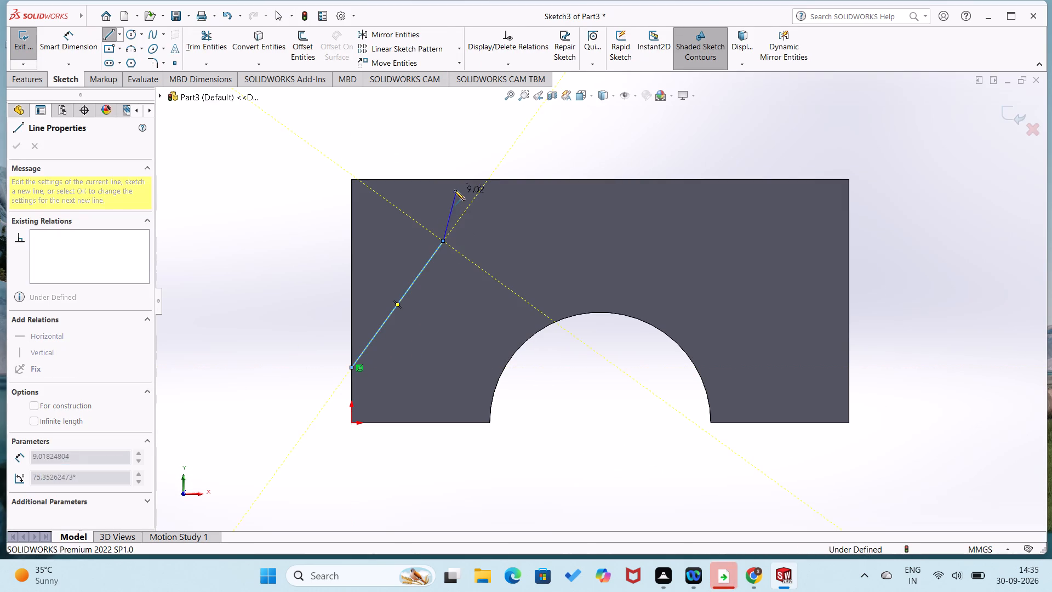
pyautogui.click(446, 181)
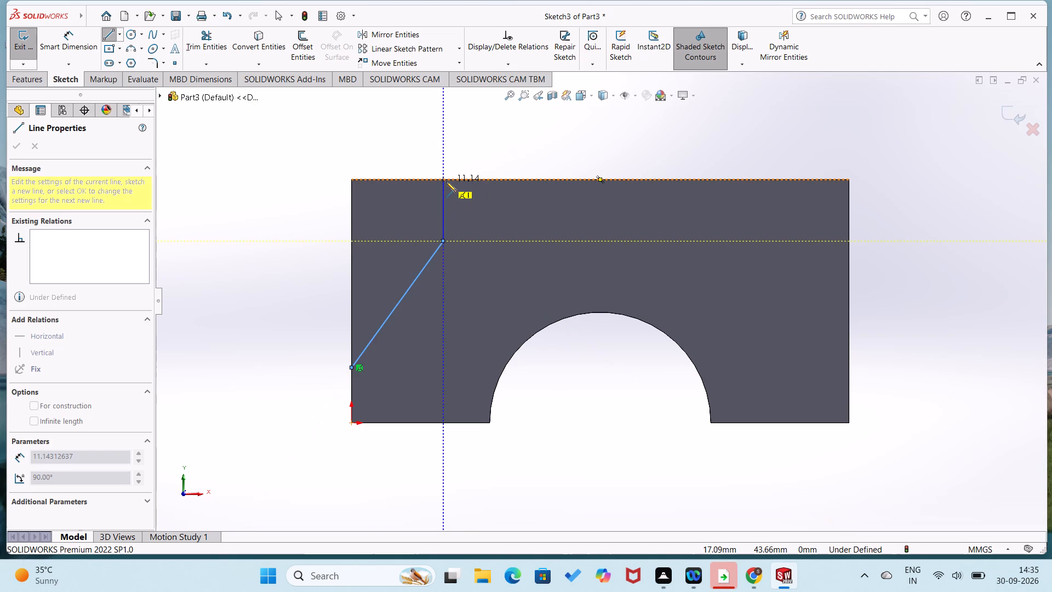
pyautogui.click(352, 178)
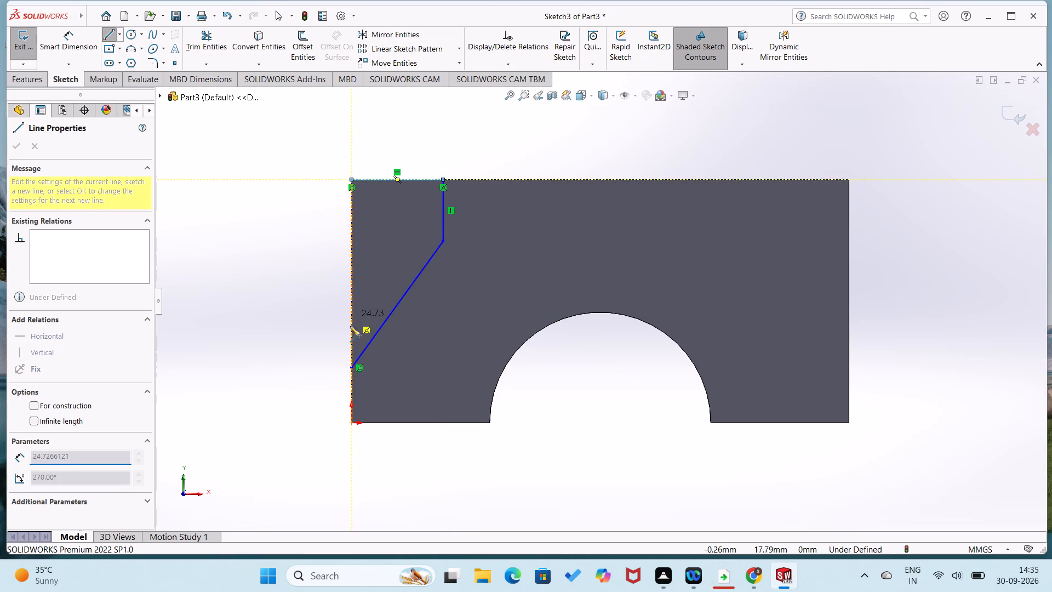
pyautogui.click(350, 367)
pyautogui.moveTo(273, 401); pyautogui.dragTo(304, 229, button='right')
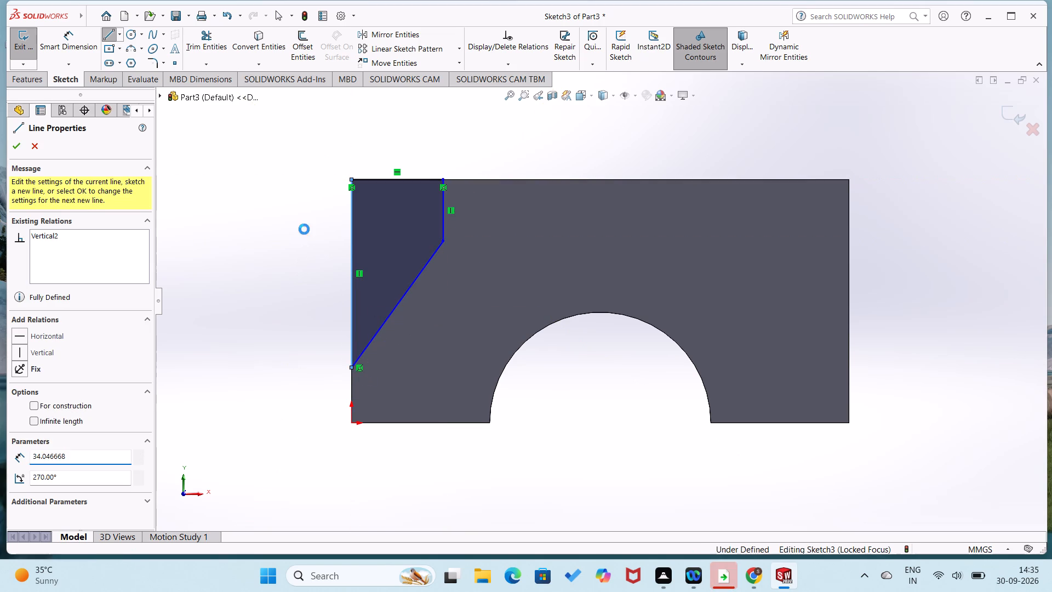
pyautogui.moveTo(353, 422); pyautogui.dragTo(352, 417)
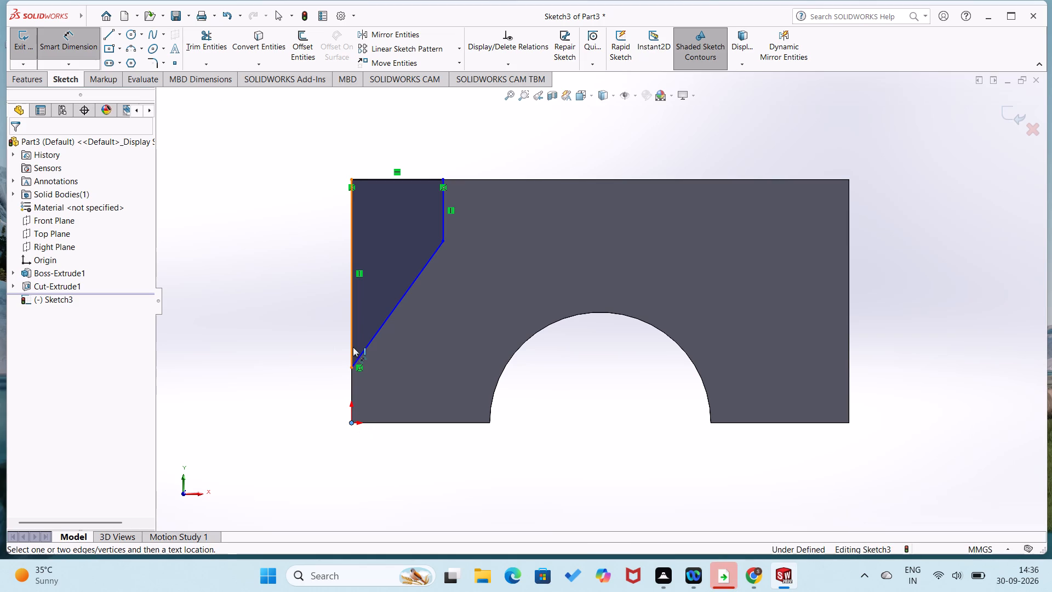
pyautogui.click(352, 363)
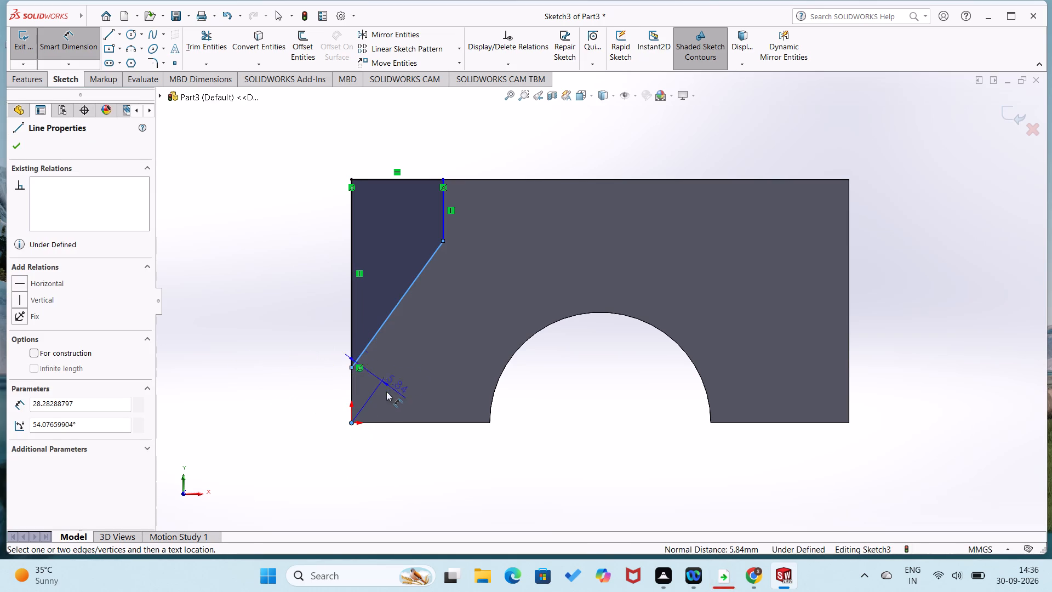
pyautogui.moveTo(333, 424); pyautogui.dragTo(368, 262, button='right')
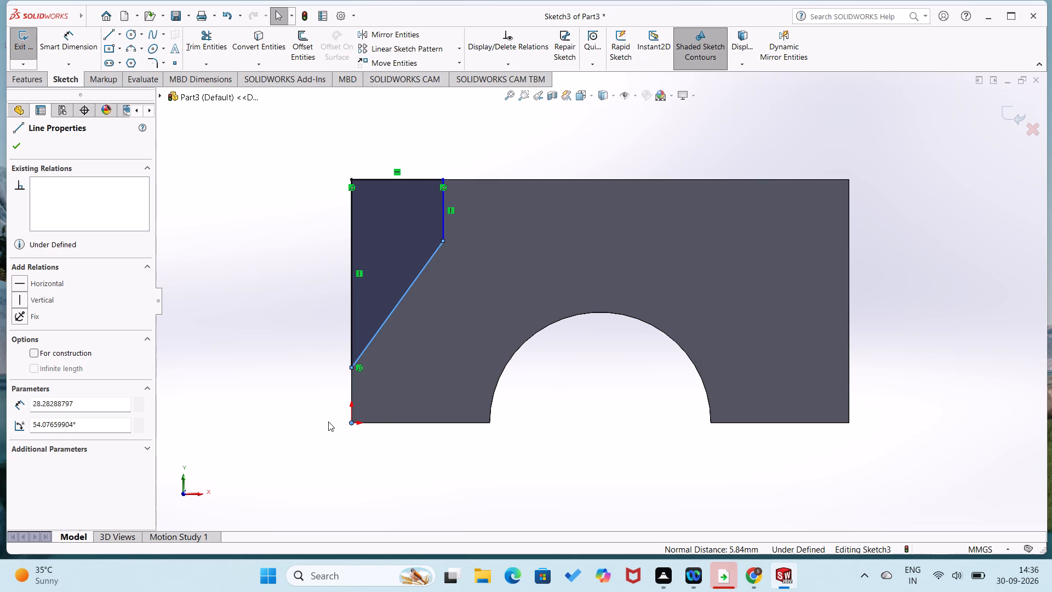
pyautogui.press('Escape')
# Dimension the height from the block's bottom-left corner to the lower end of the sloping line as 13 mm.
pyautogui.moveTo(302, 425); pyautogui.dragTo(310, 269, button='right')
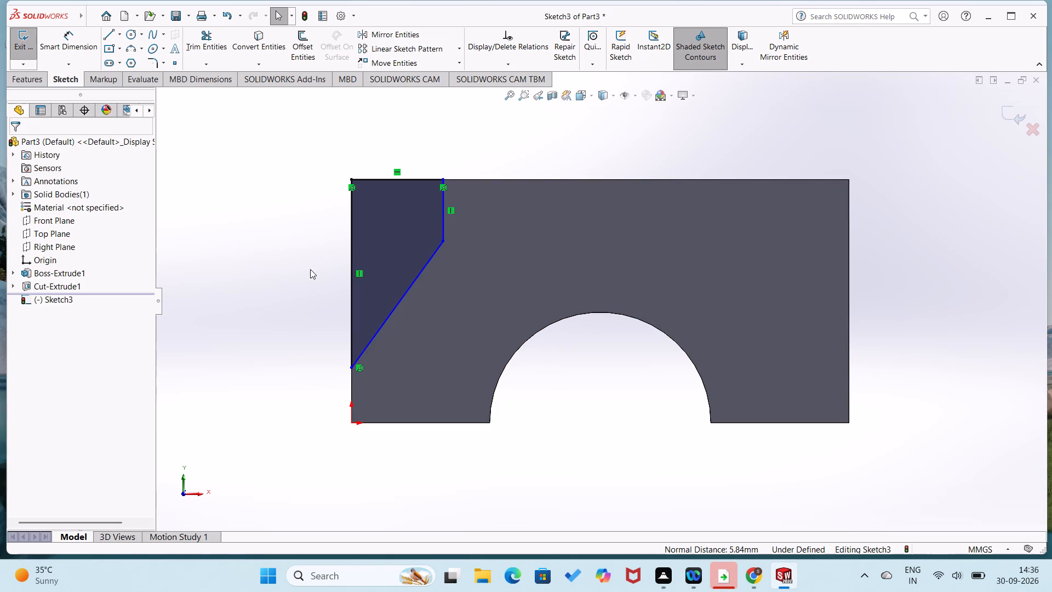
pyautogui.moveTo(310, 269); pyautogui.dragTo(316, 255, button='right')
pyautogui.click(353, 369)
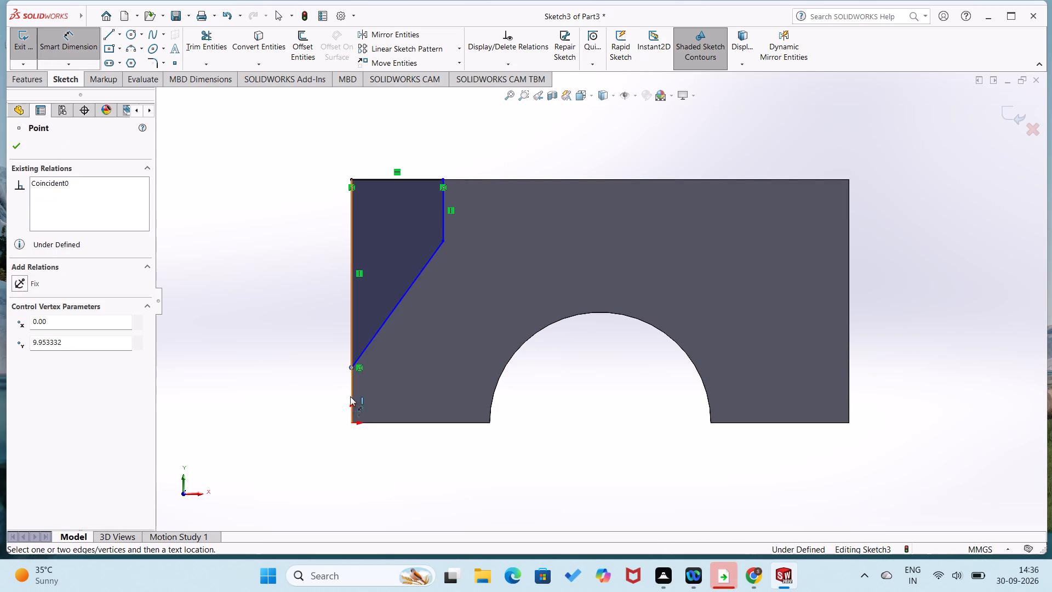
pyautogui.click(350, 423)
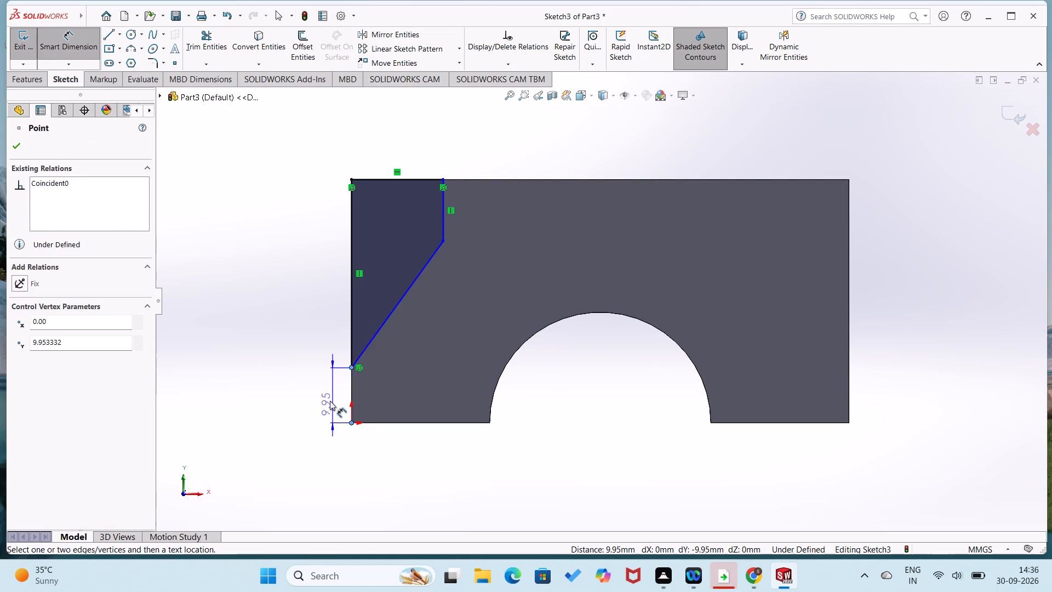
pyautogui.click(329, 400)
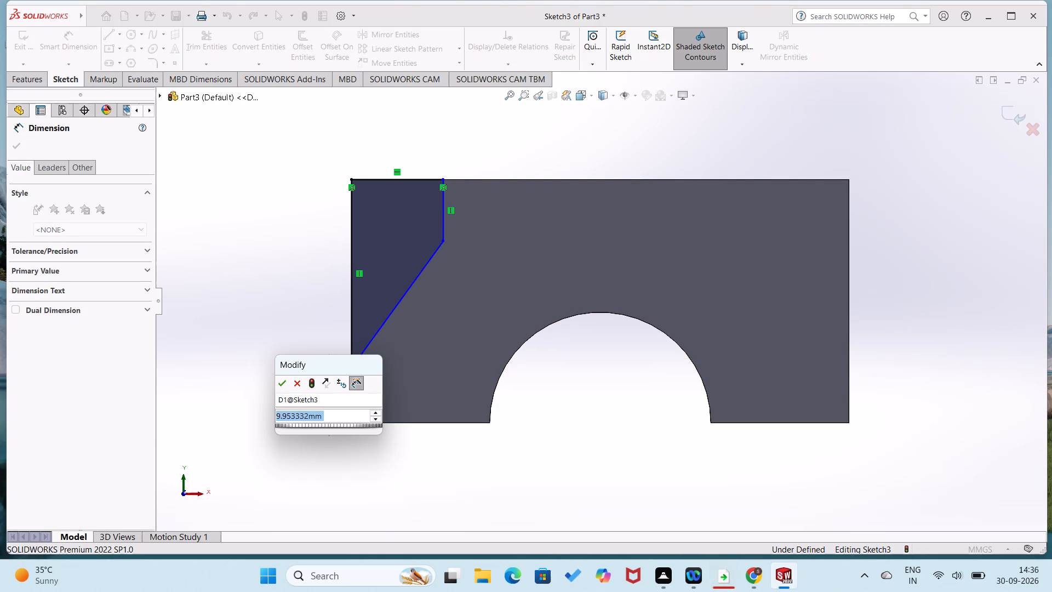
pyautogui.press('1')
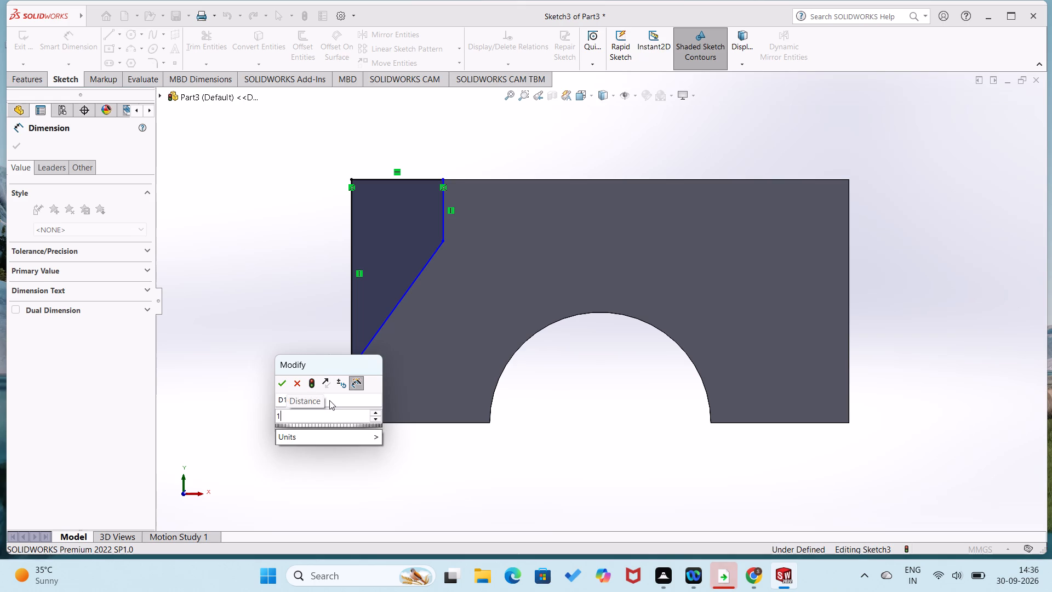
pyautogui.press('3')
pyautogui.press('Return')
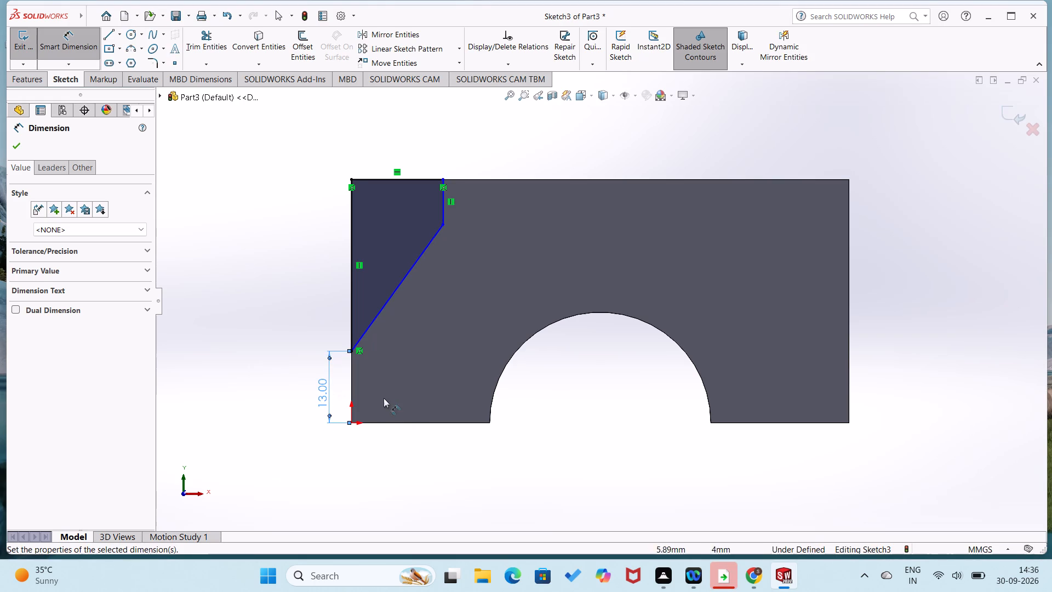
pyautogui.click(294, 299)
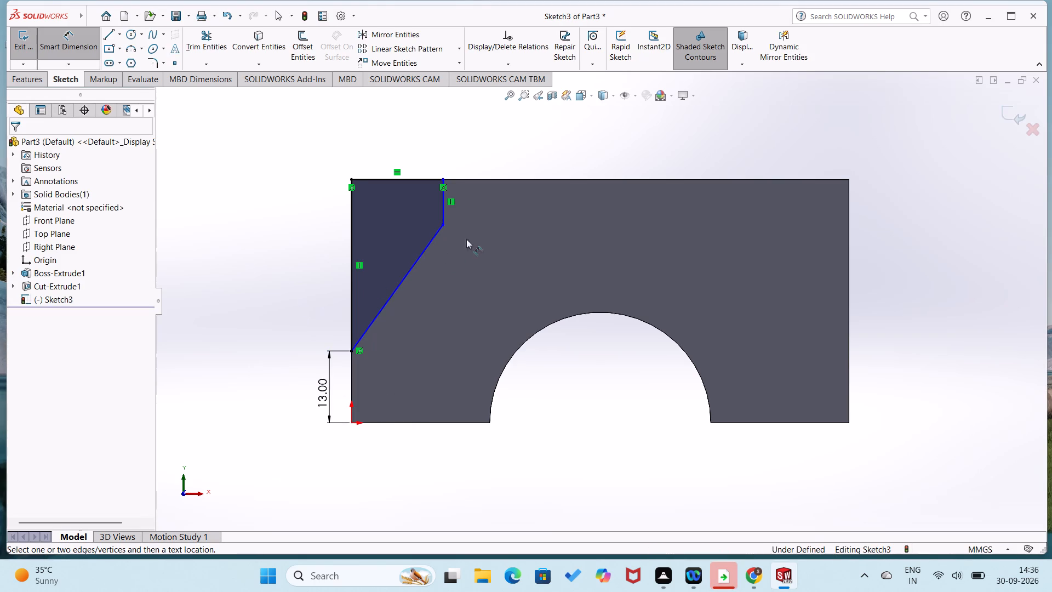
# Dimension the profile's short inner vertical line as 17 mm.
pyautogui.moveTo(443, 212); pyautogui.dragTo(449, 212)
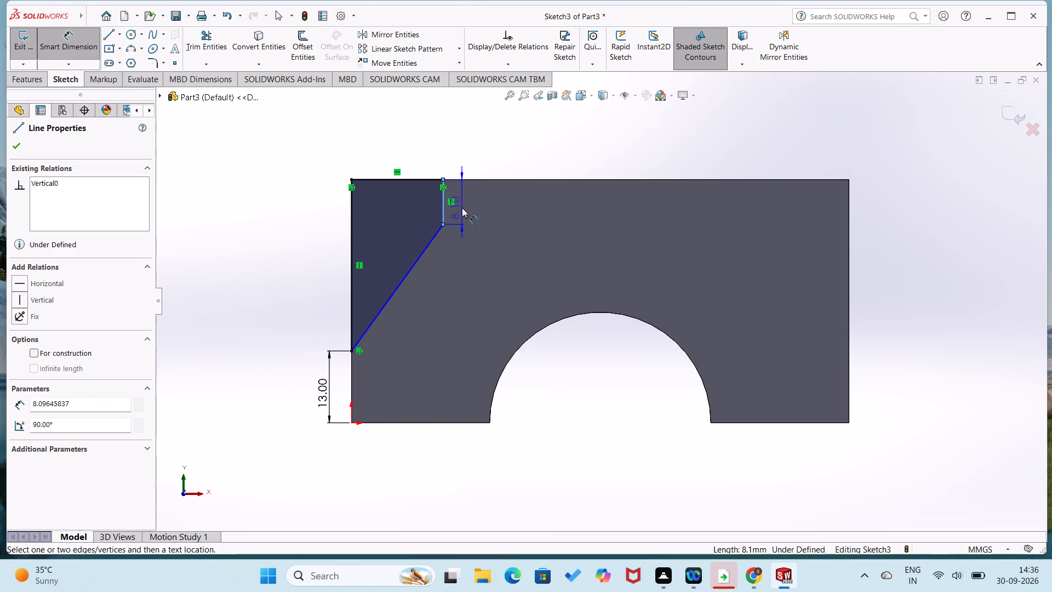
pyautogui.click(462, 208)
pyautogui.write('17')
pyautogui.press('Return')
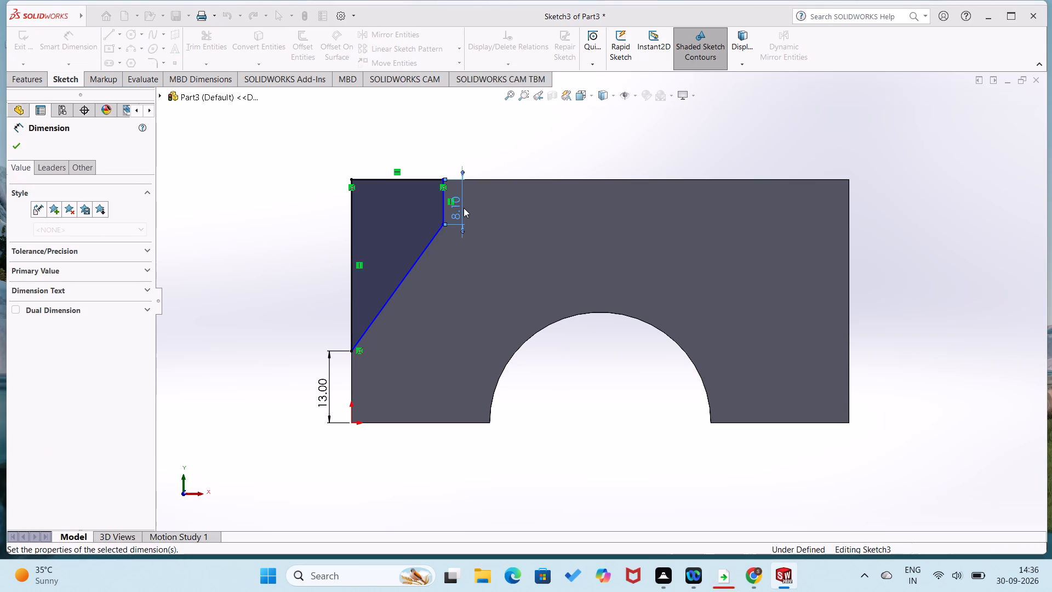
pyautogui.click(305, 235)
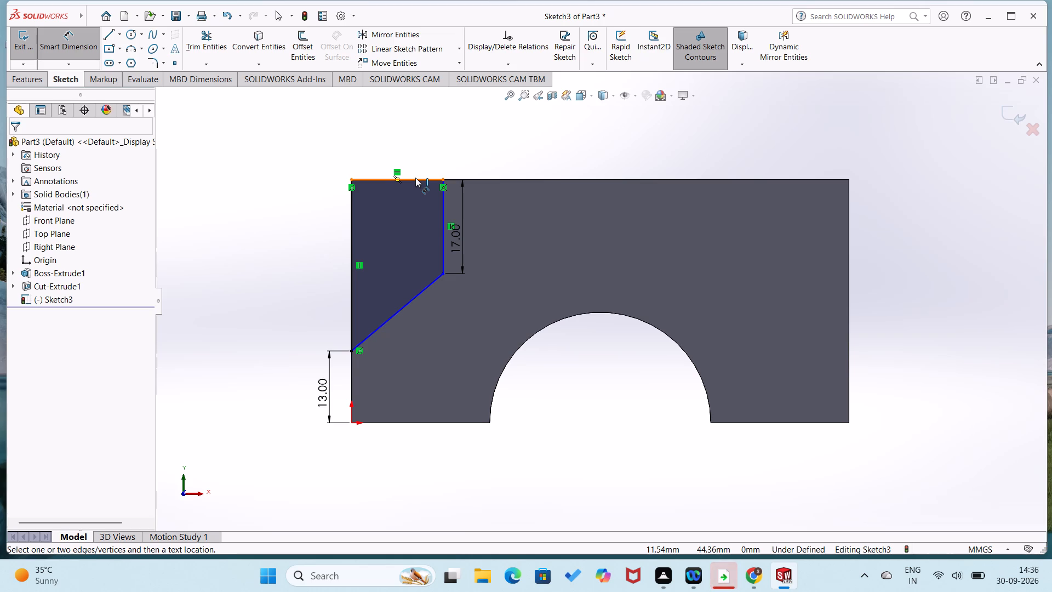
# Dimension the profile's top horizontal line as 25 mm.
pyautogui.moveTo(415, 178); pyautogui.dragTo(426, 163)
pyautogui.click(430, 156)
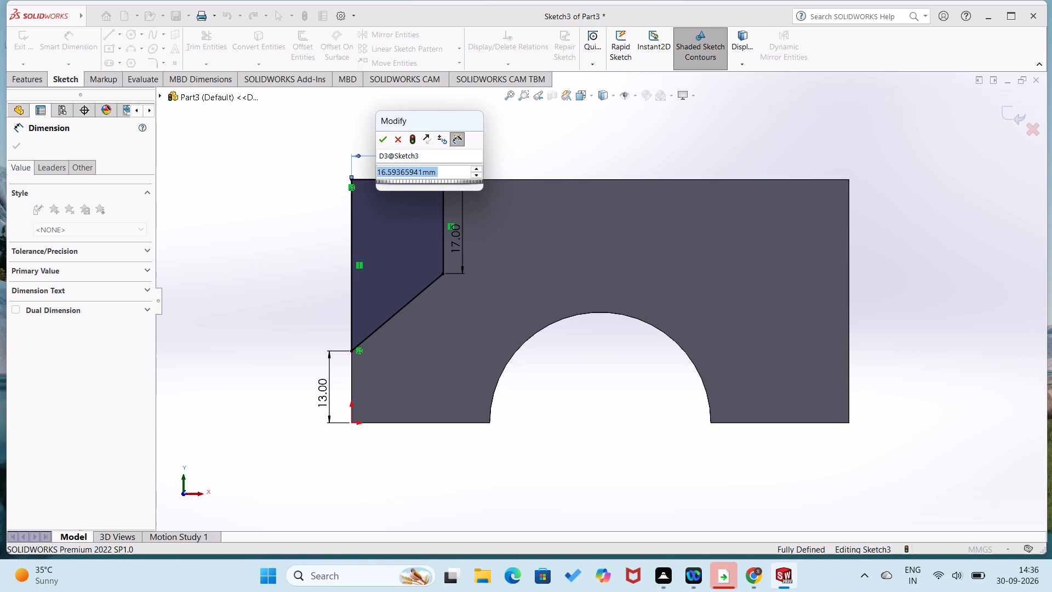
pyautogui.write('25')
pyautogui.press('Return')
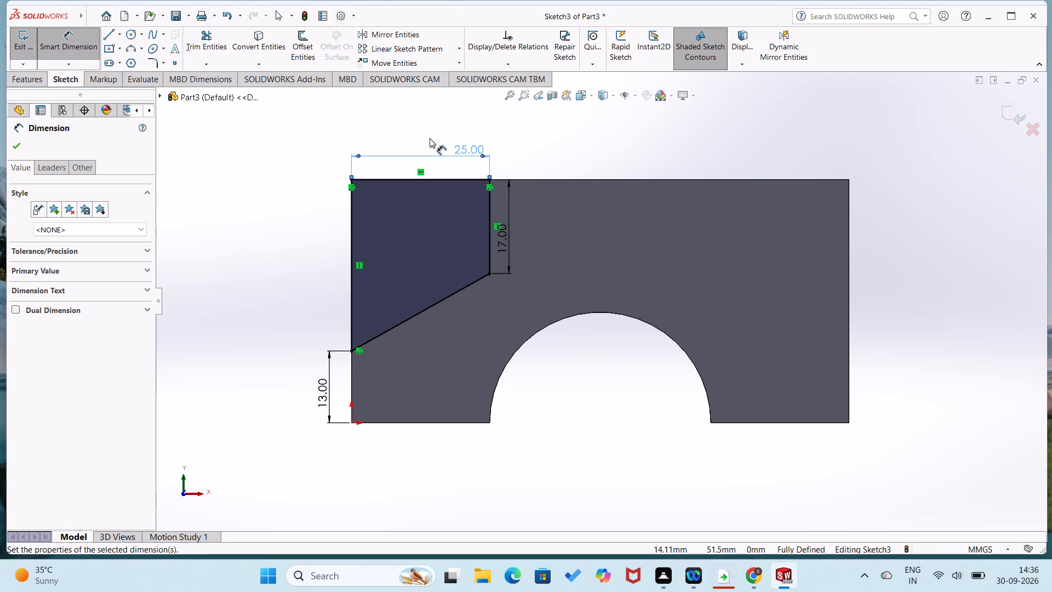
pyautogui.click(276, 278)
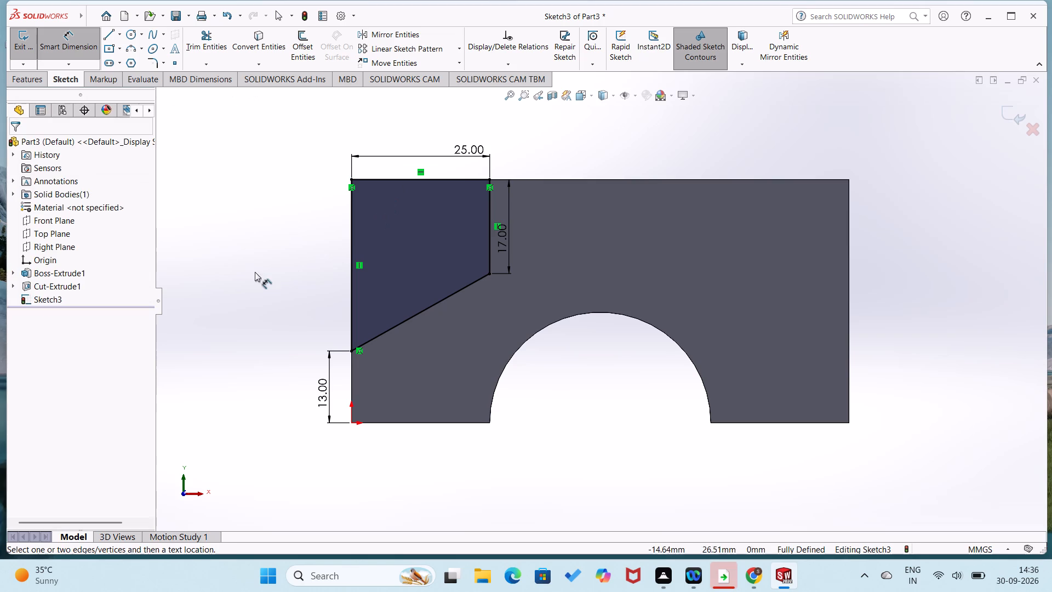
# Sketch a matching closed four-line profile at the face's upper-right corner, about 22 mm wide, with its sloping line ending on the right edge.
pyautogui.moveTo(817, 501); pyautogui.dragTo(676, 472, button='right')
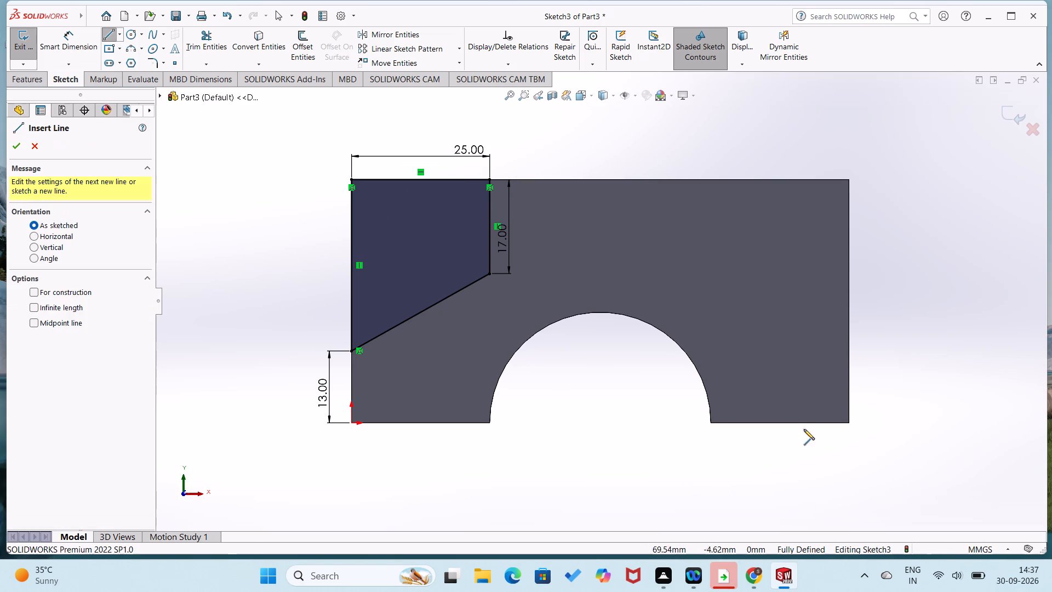
pyautogui.click(848, 350)
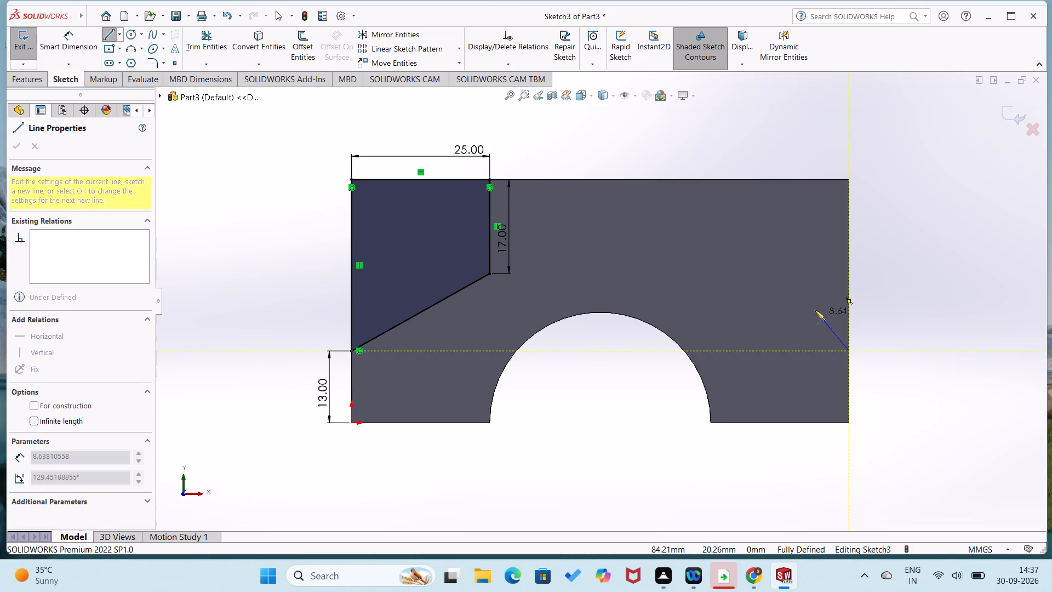
pyautogui.click(733, 275)
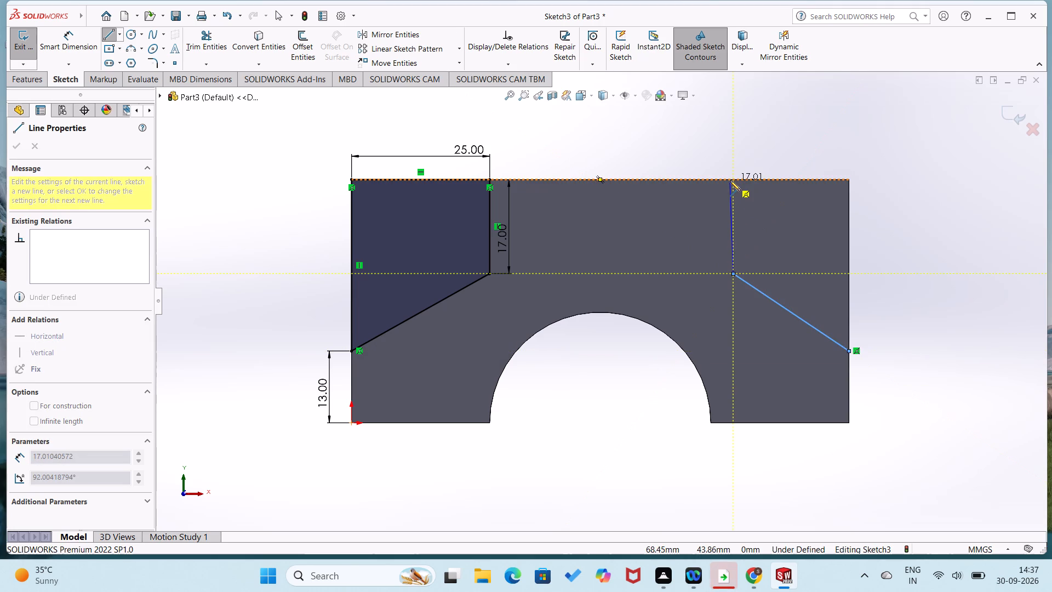
pyautogui.click(730, 180)
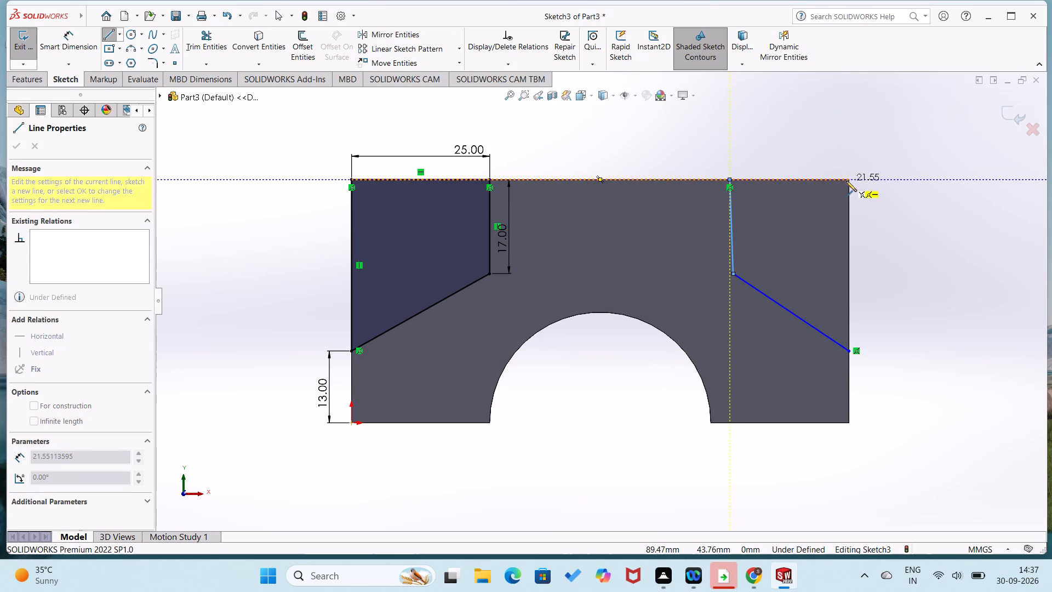
pyautogui.click(849, 181)
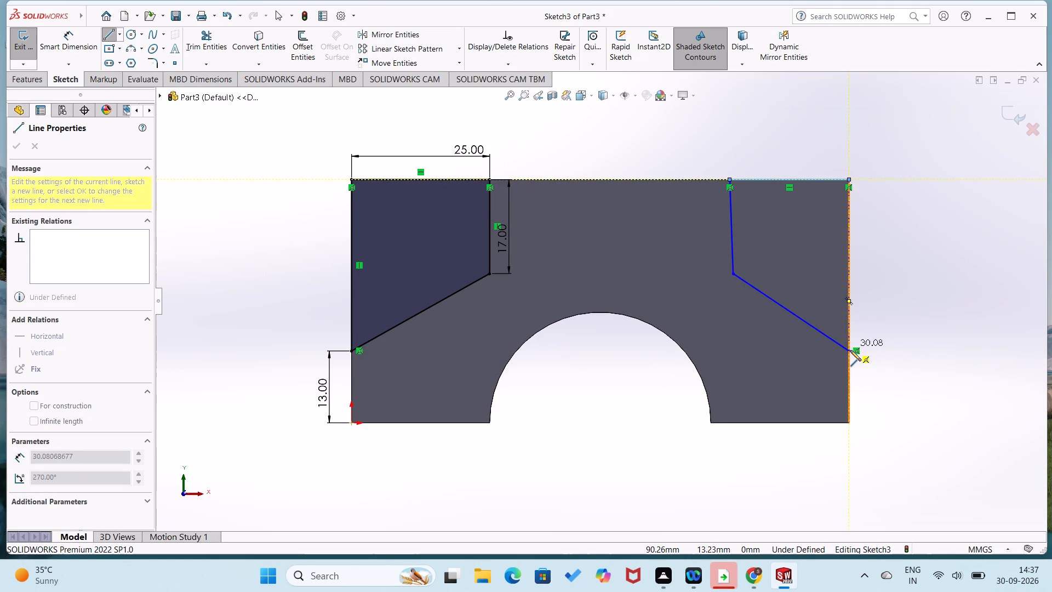
pyautogui.click(850, 351)
# Dimension the height from the block's bottom-right corner to the lower end of the right profile's sloping line as 13 mm.
pyautogui.moveTo(904, 421); pyautogui.dragTo(926, 273, button='right')
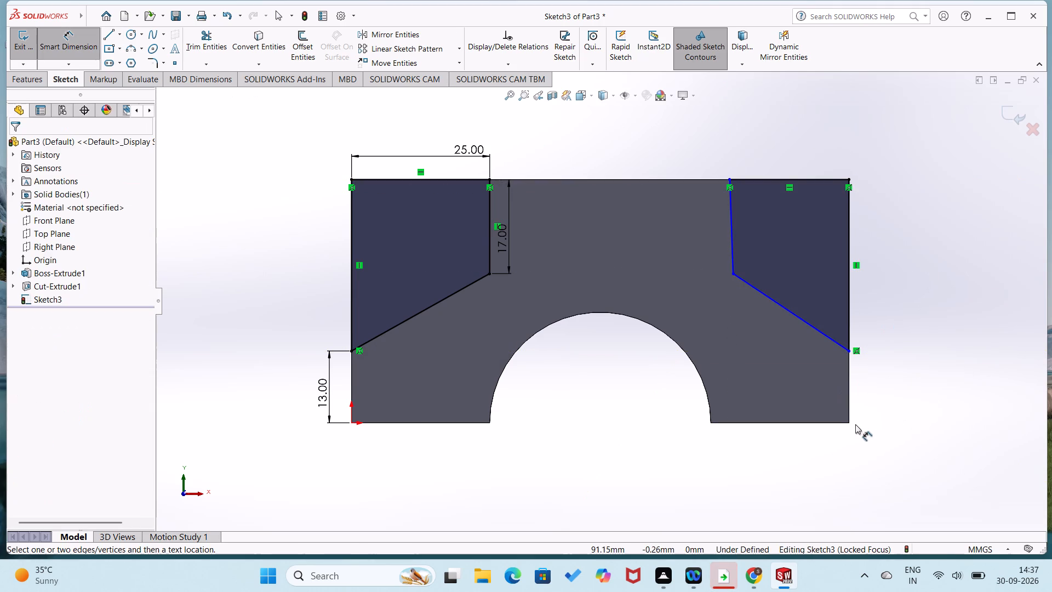
pyautogui.click(850, 424)
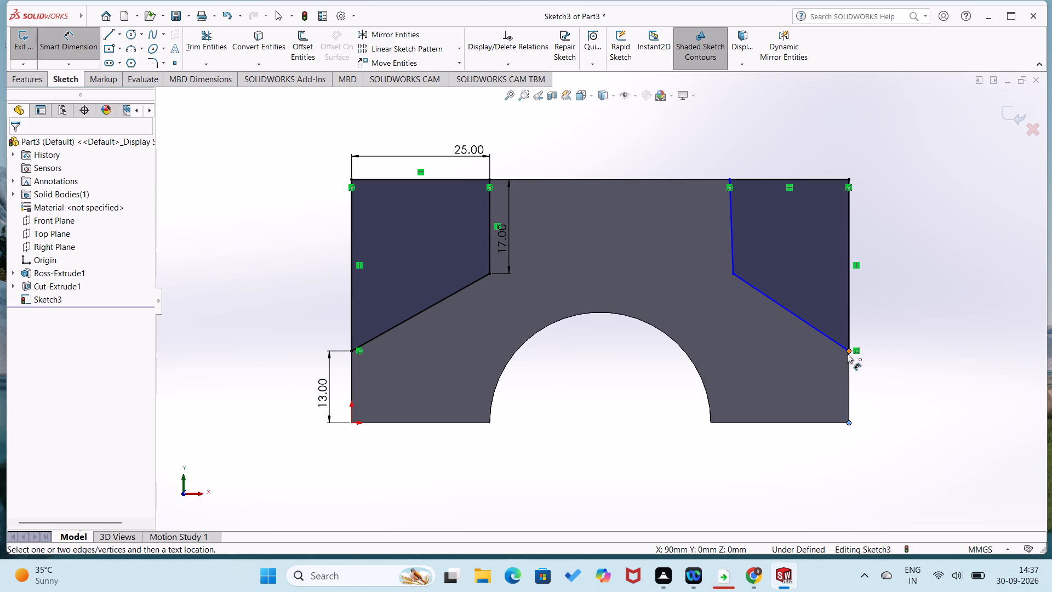
pyautogui.click(849, 351)
pyautogui.click(868, 379)
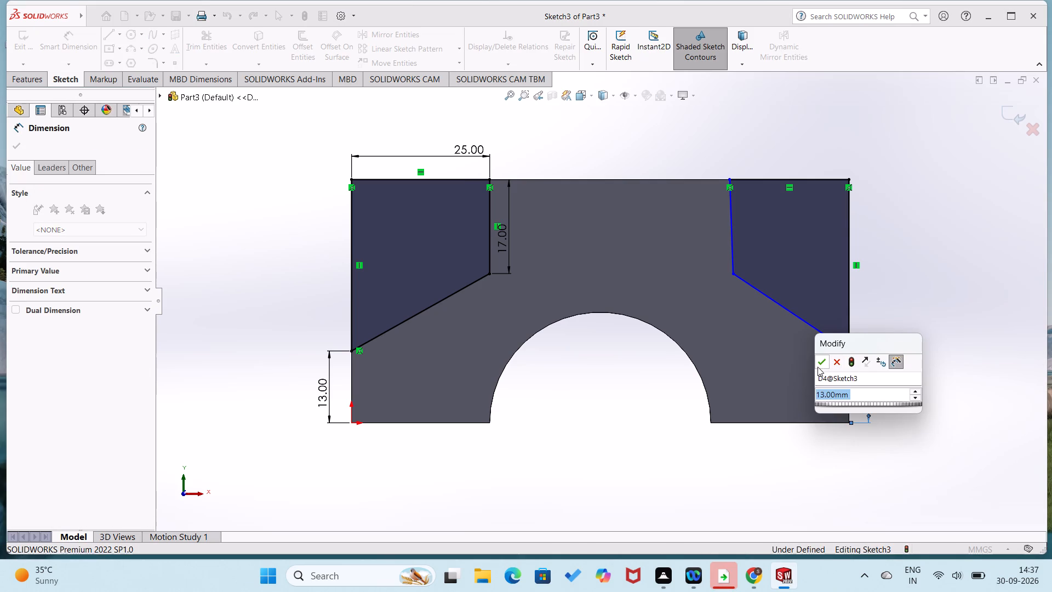
pyautogui.click(820, 363)
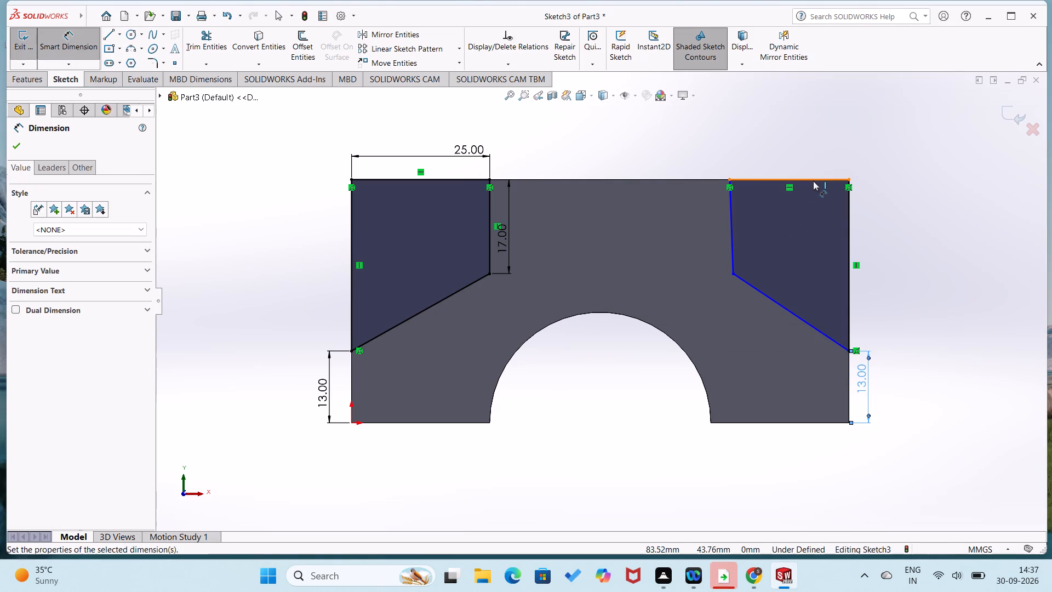
# Dimension the right profile's top horizontal line as 25 mm.
pyautogui.click(813, 181)
pyautogui.click(818, 161)
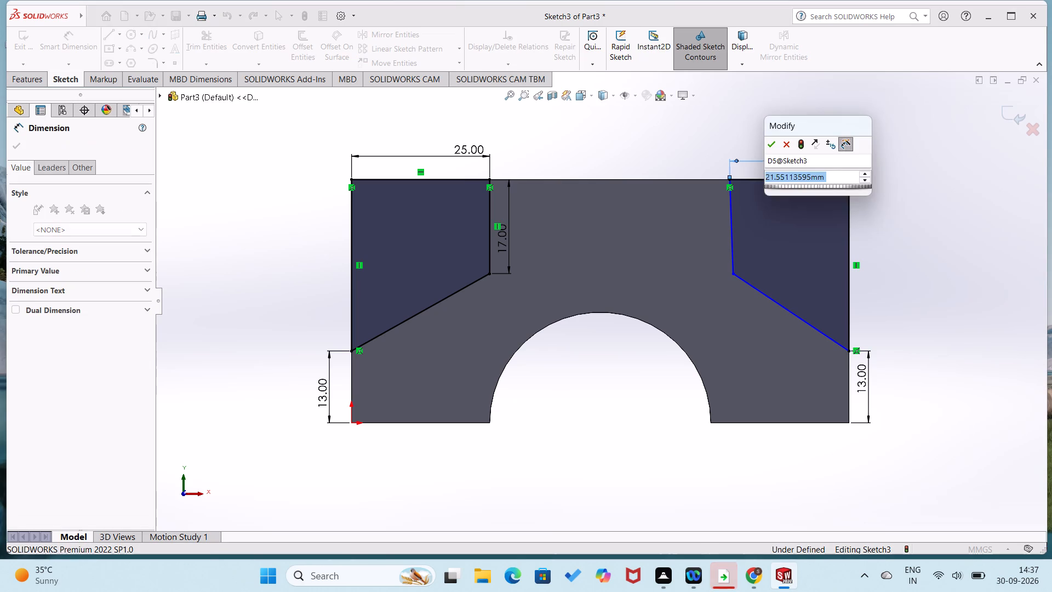
pyautogui.write('02')
pyautogui.press('BackSpace')
pyautogui.press('BackSpace')
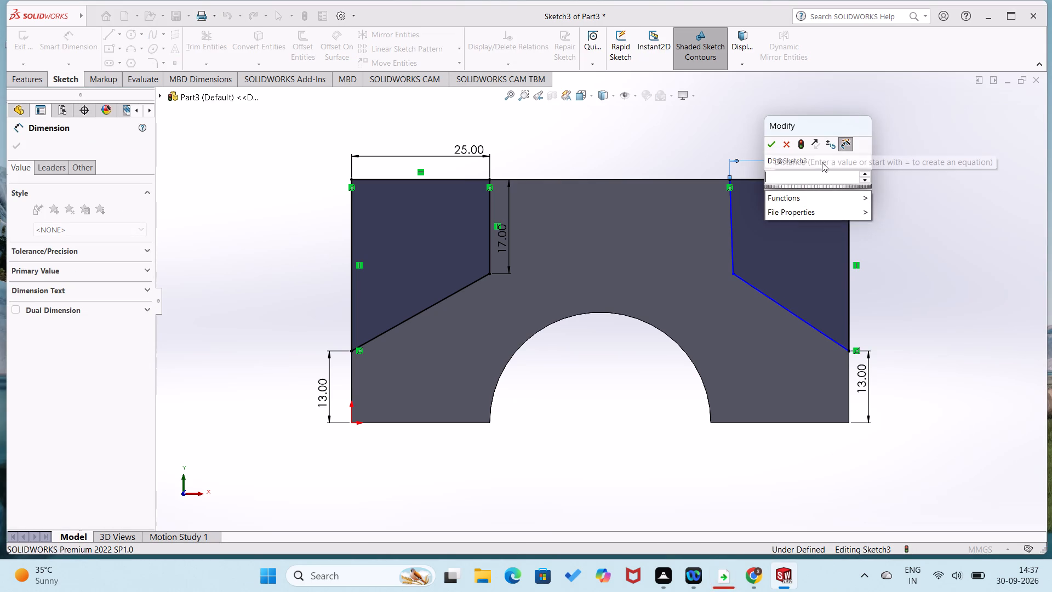
pyautogui.write('25')
pyautogui.press('Return')
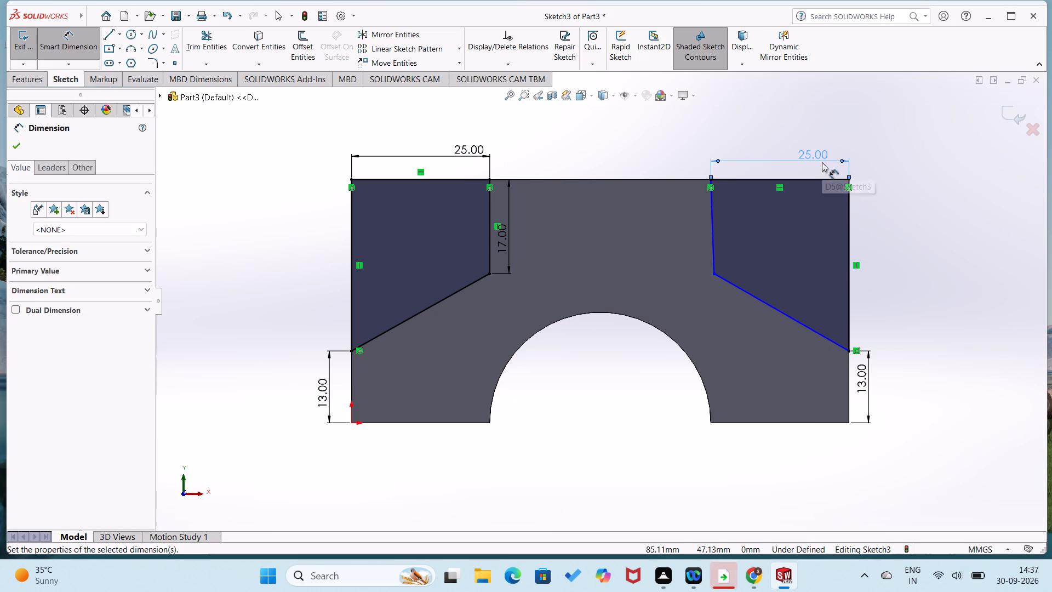
# Dimension the height of the right profile's inner line as 17 mm.
pyautogui.click(955, 244)
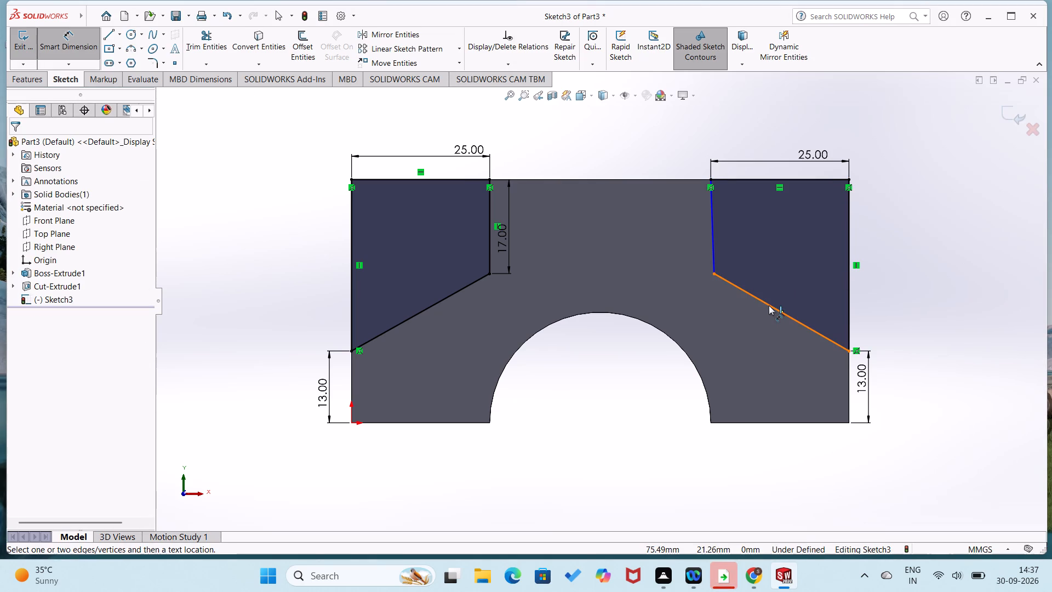
pyautogui.click(715, 260)
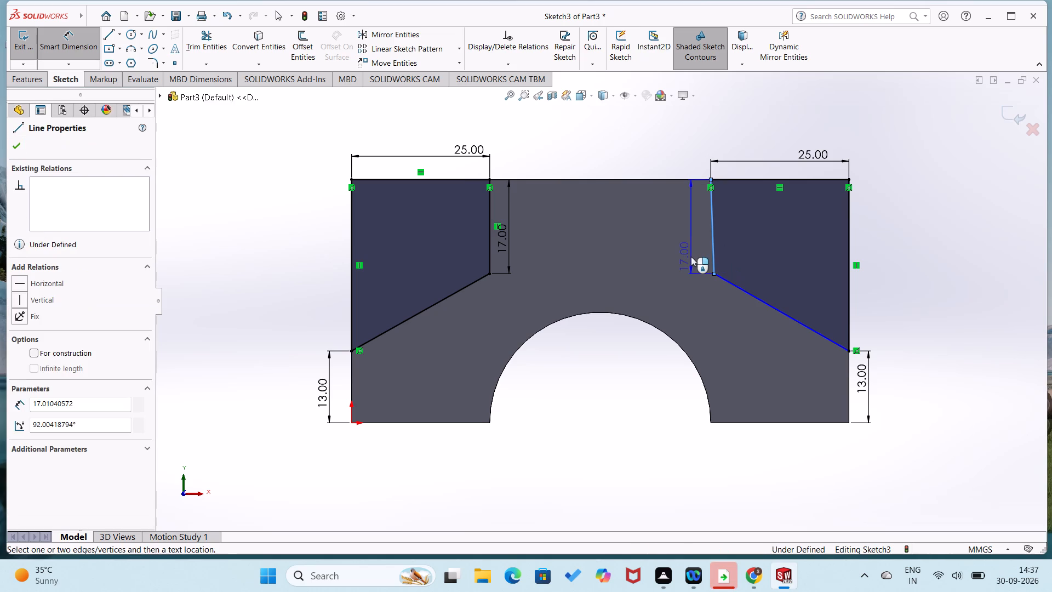
pyautogui.click(691, 257)
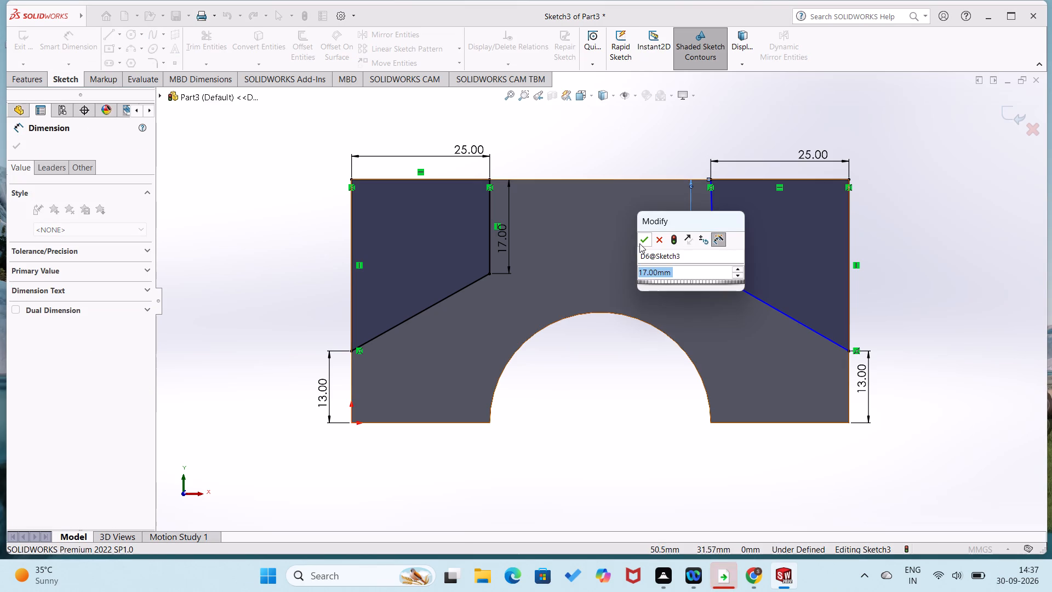
pyautogui.click(641, 242)
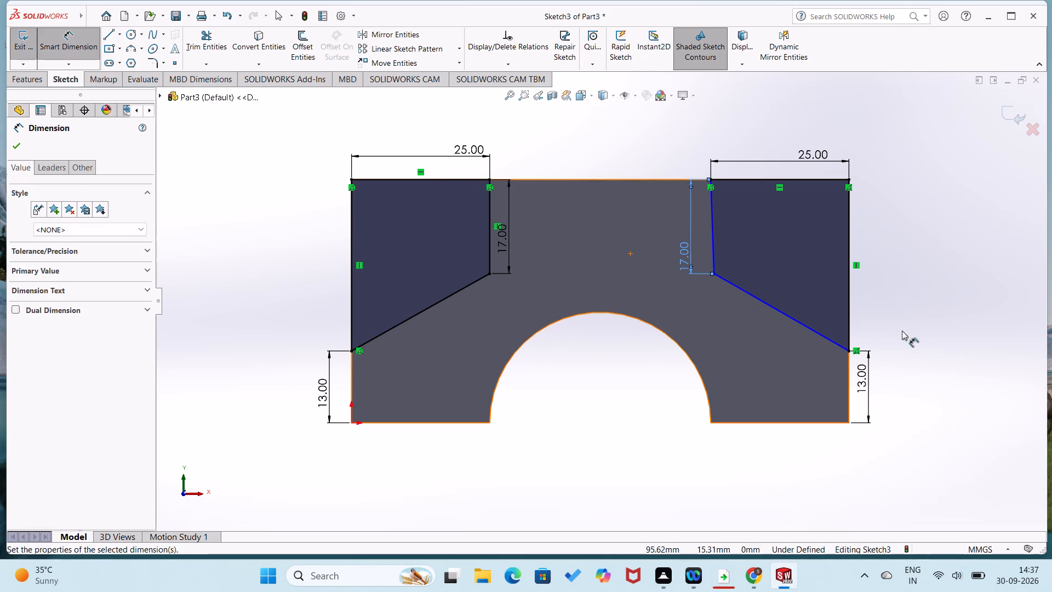
pyautogui.click(907, 317)
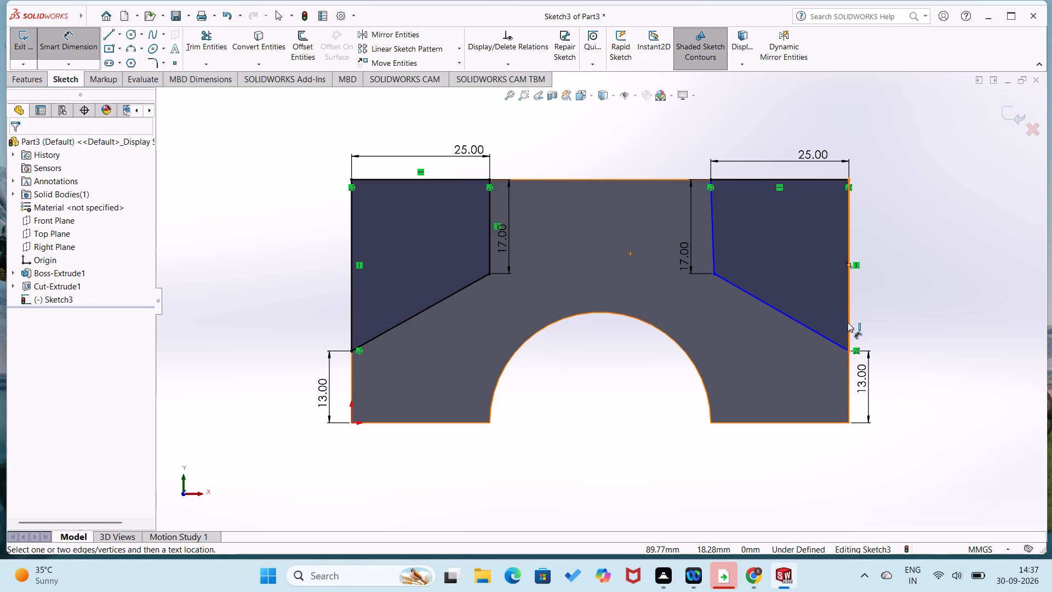
# Dimension the horizontal span of the right profile's sloping line as 25 mm.
pyautogui.click(835, 344)
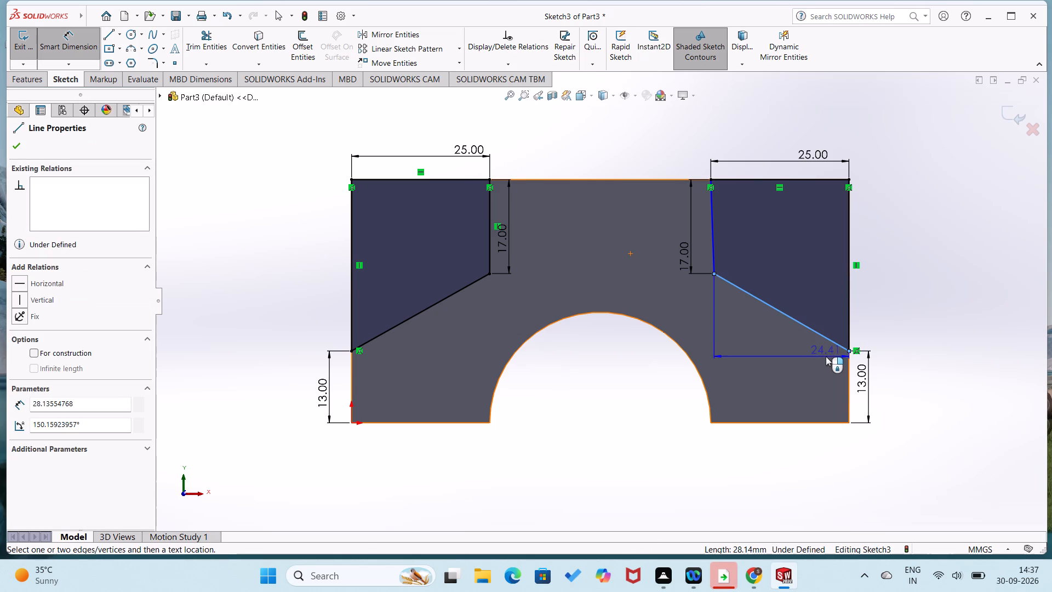
pyautogui.click(821, 365)
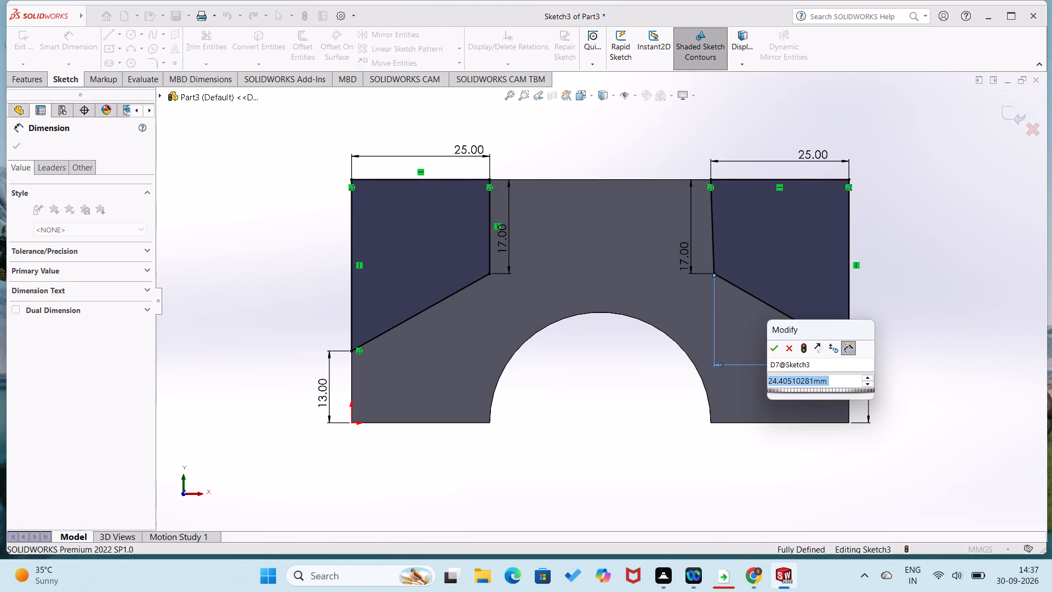
pyautogui.write('25')
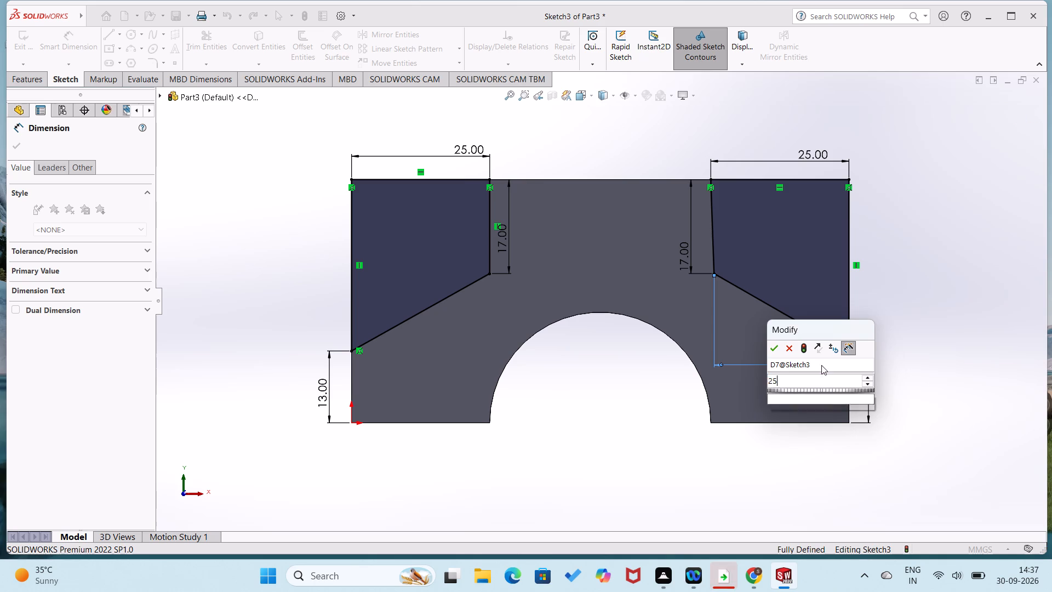
pyautogui.press('Return')
pyautogui.click(949, 346)
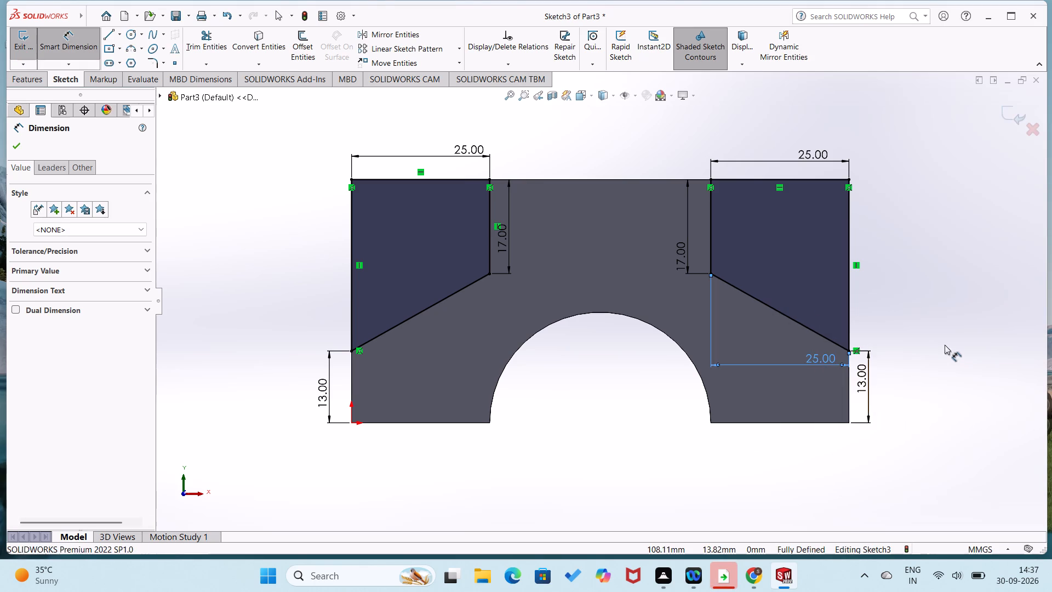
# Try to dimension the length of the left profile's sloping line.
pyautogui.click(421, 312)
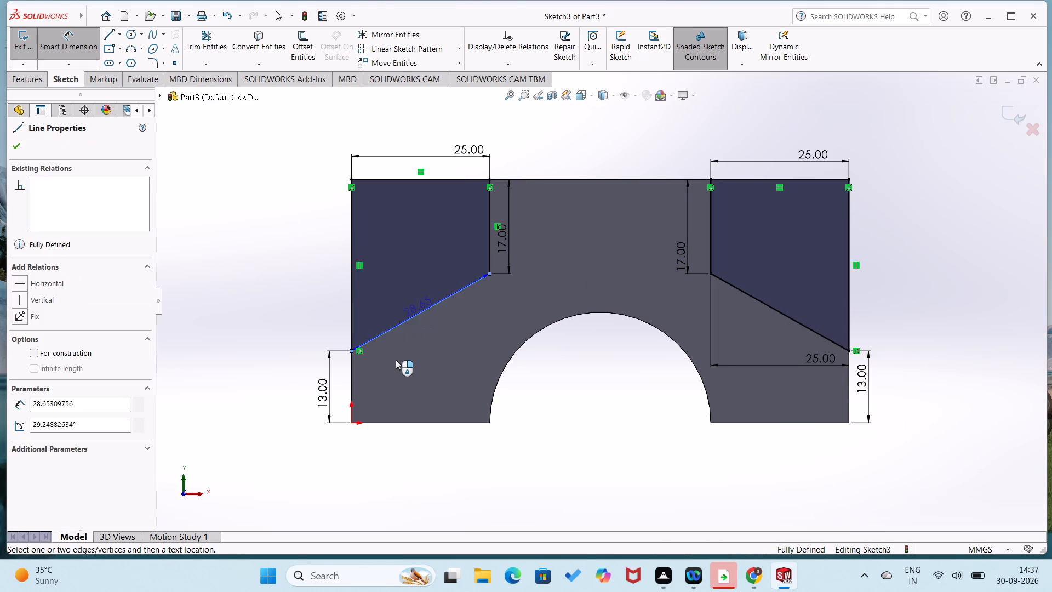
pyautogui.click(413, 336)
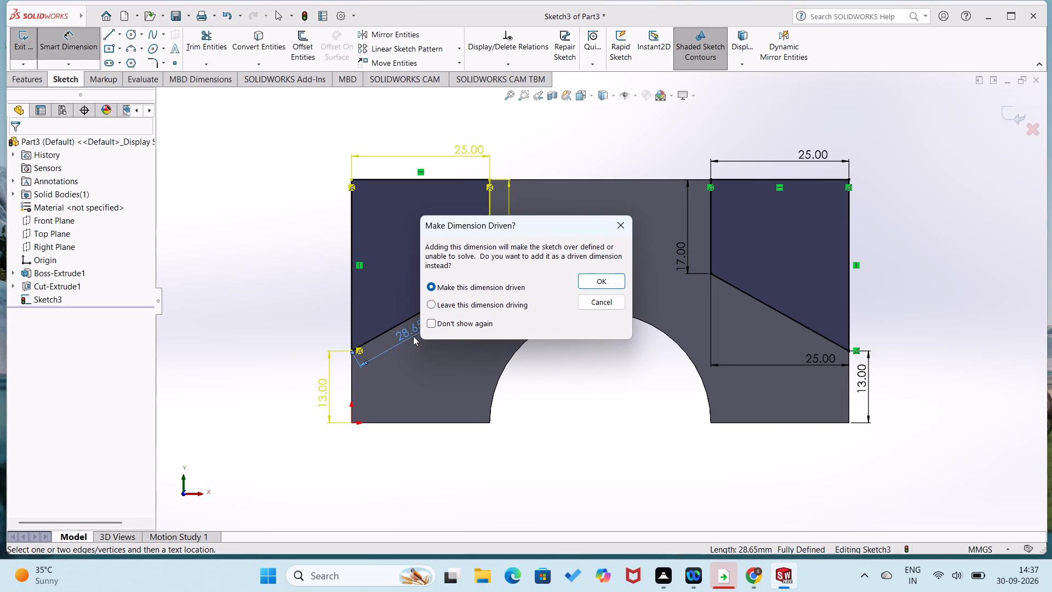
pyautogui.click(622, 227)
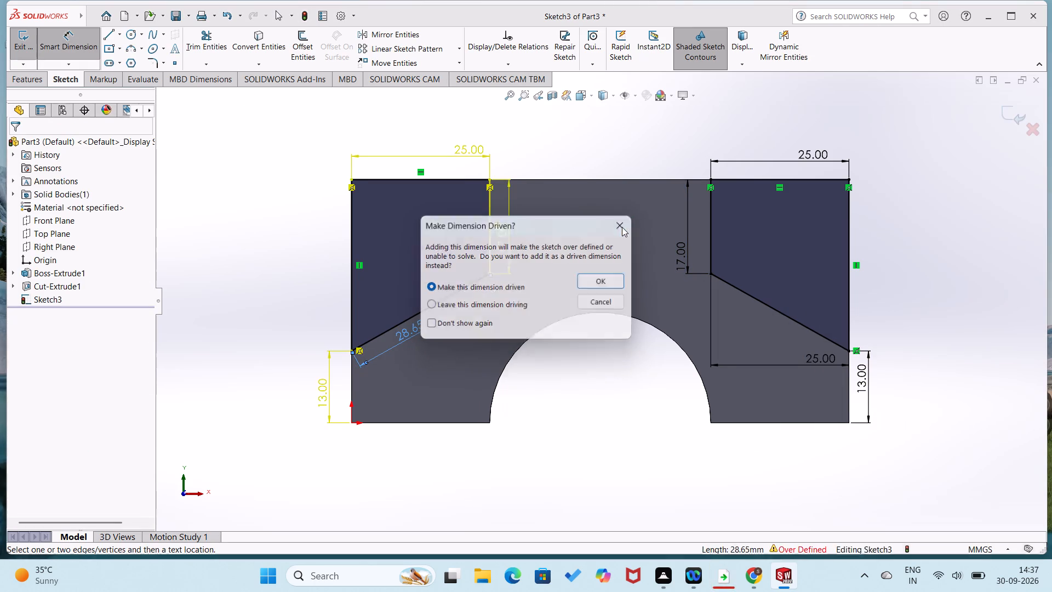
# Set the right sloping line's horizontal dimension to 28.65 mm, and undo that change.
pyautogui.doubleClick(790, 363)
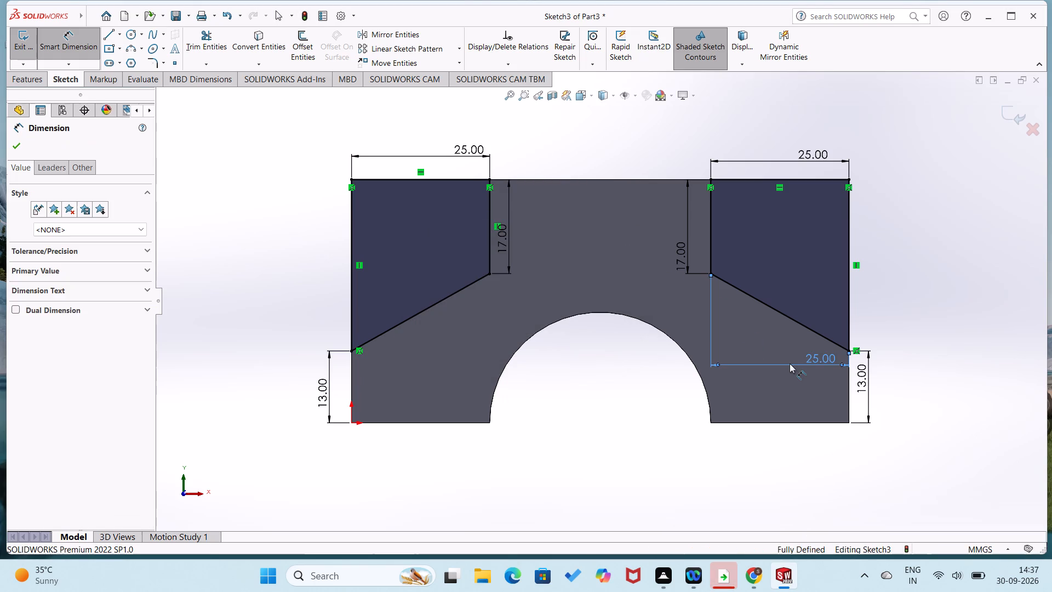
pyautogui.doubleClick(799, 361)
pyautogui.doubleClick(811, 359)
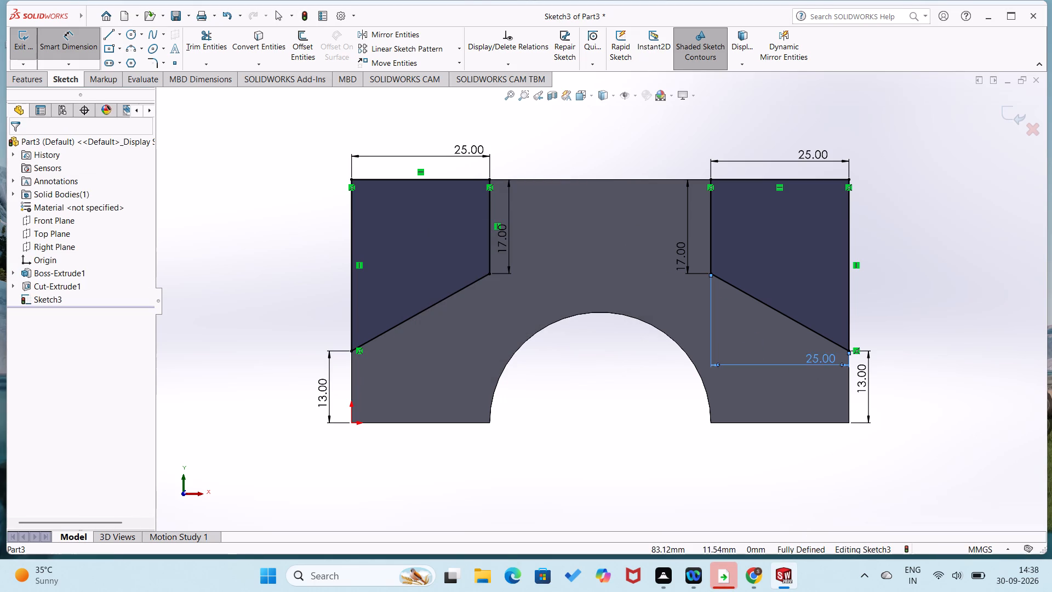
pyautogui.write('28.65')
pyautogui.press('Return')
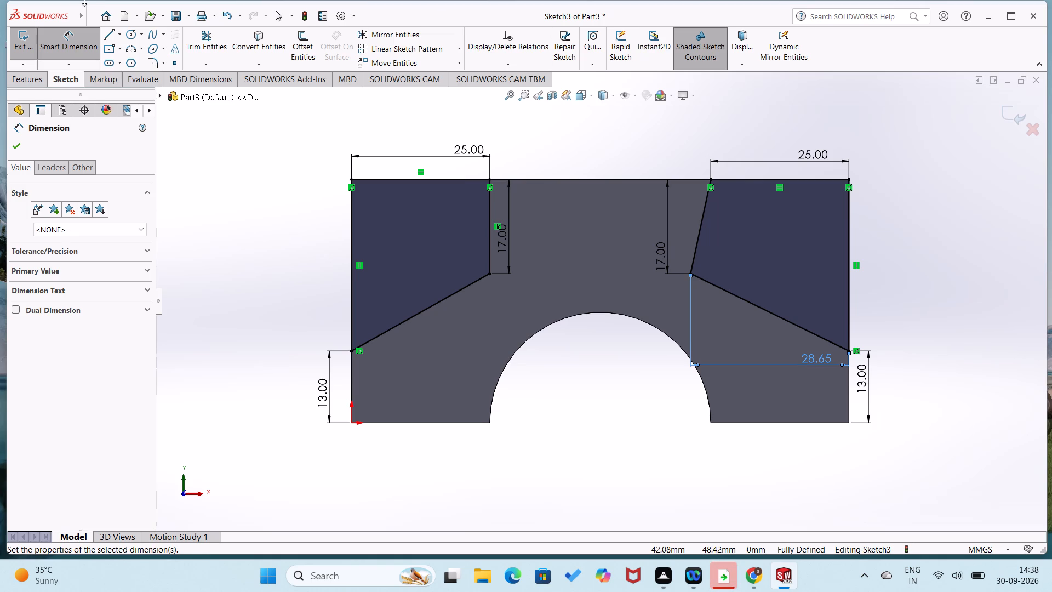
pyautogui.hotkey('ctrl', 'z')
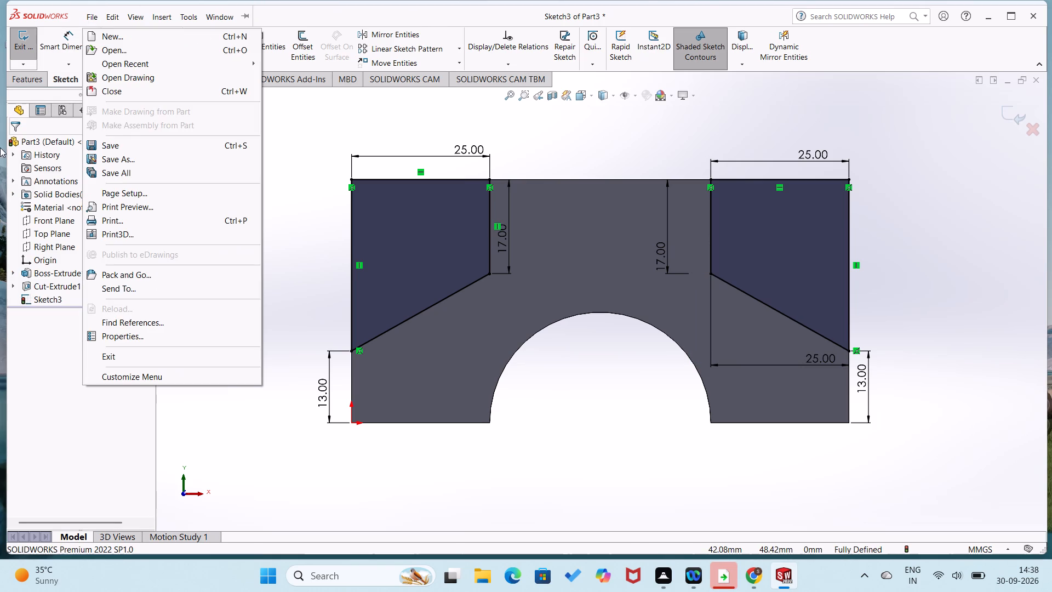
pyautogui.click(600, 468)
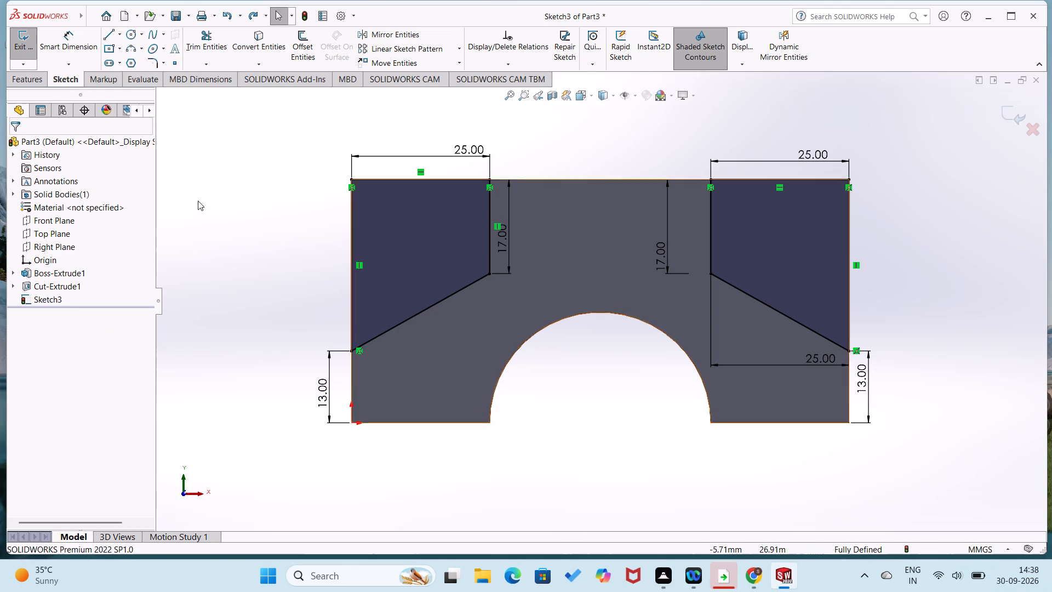
# Cut-extrude both upper-corner profiles through the block with a blind depth of 44 mm.
pyautogui.click(14, 79)
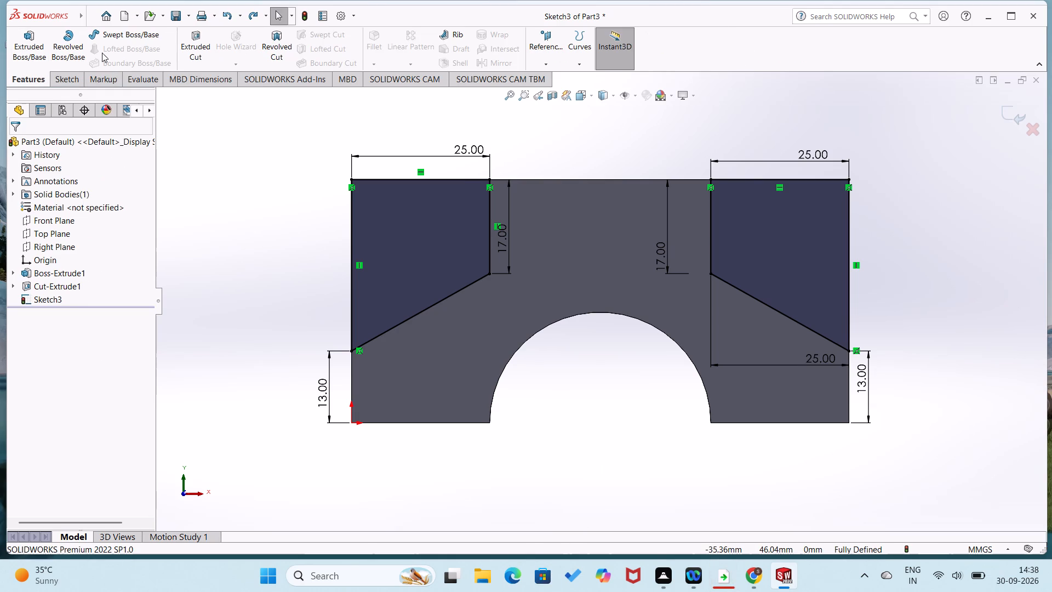
pyautogui.click(188, 61)
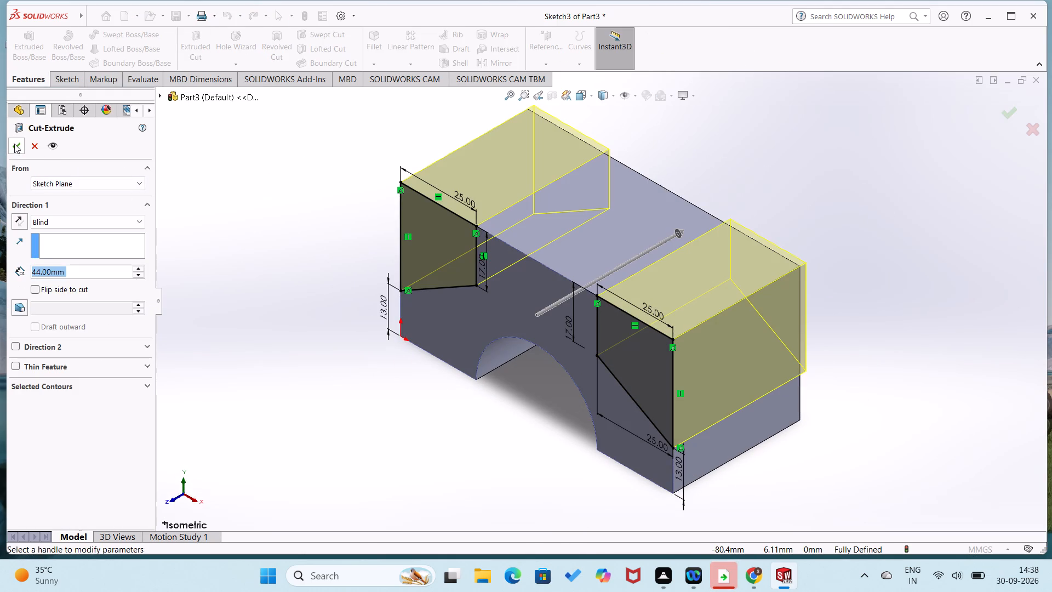
pyautogui.click(14, 144)
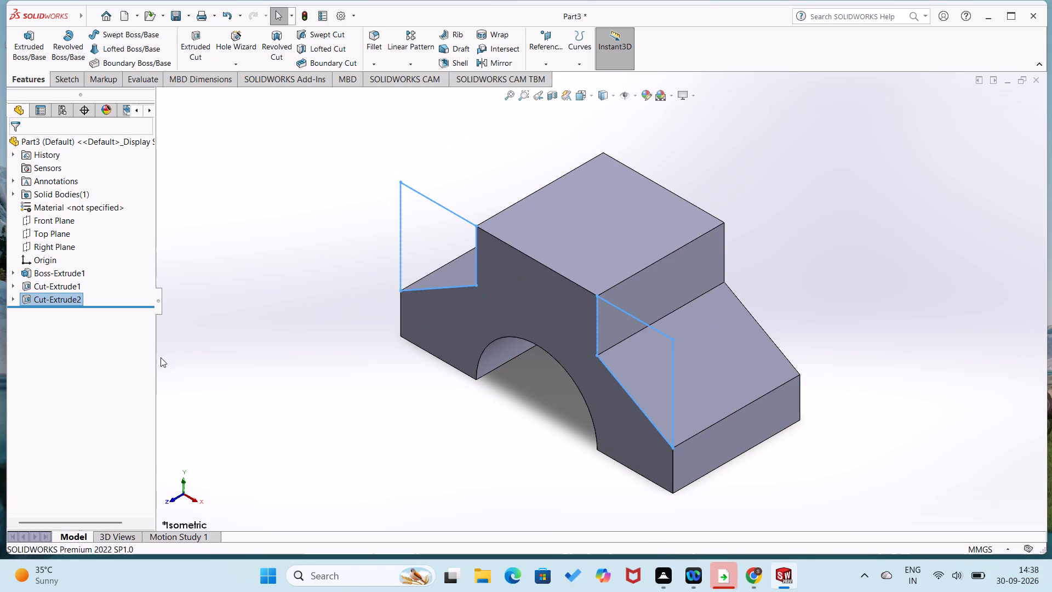
pyautogui.click(256, 428)
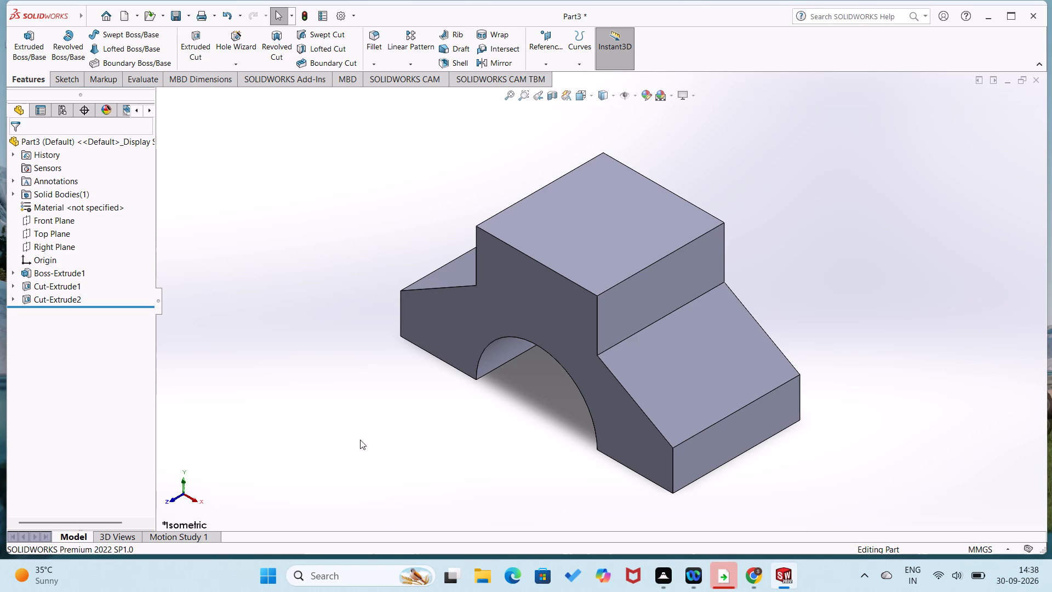
# Sketch a closed four-line rectangle about 21 x 23 mm on the right sloping face, with one side on its lower outer edge.
pyautogui.rightClick(683, 387)
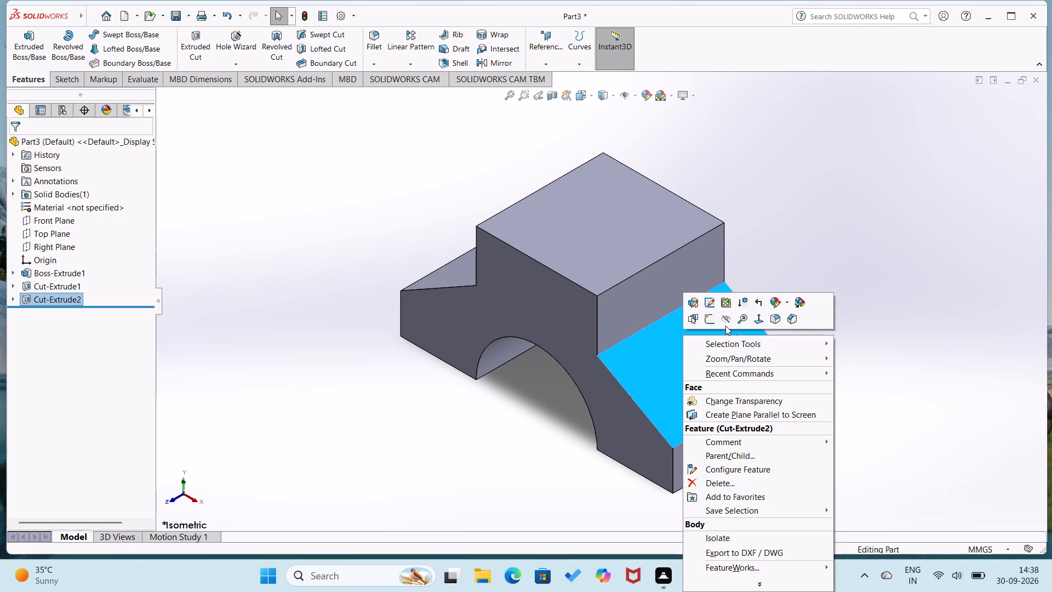
pyautogui.click(711, 323)
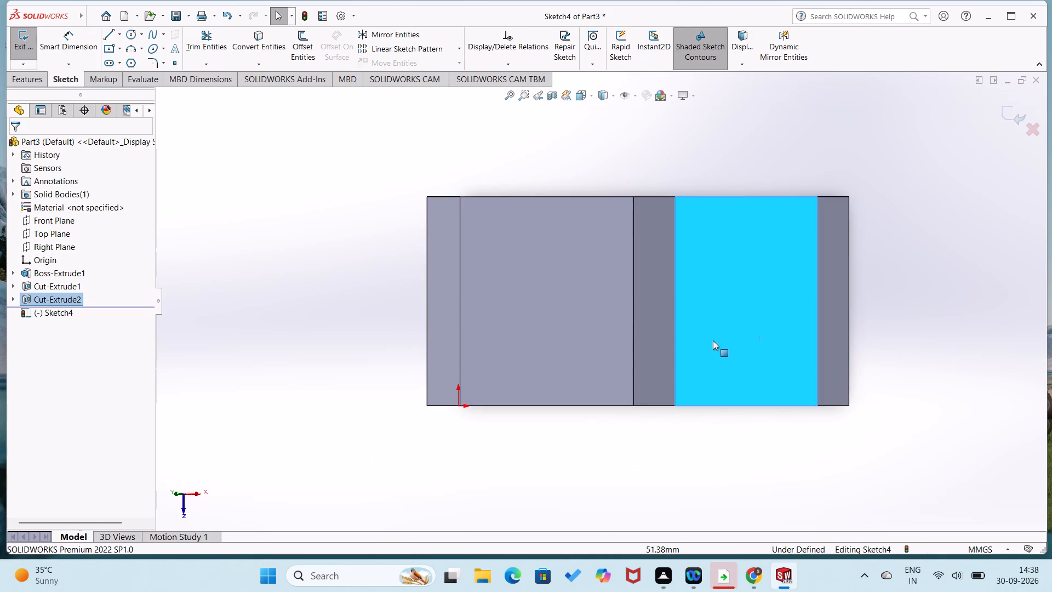
pyautogui.moveTo(704, 466); pyautogui.dragTo(627, 446, button='right')
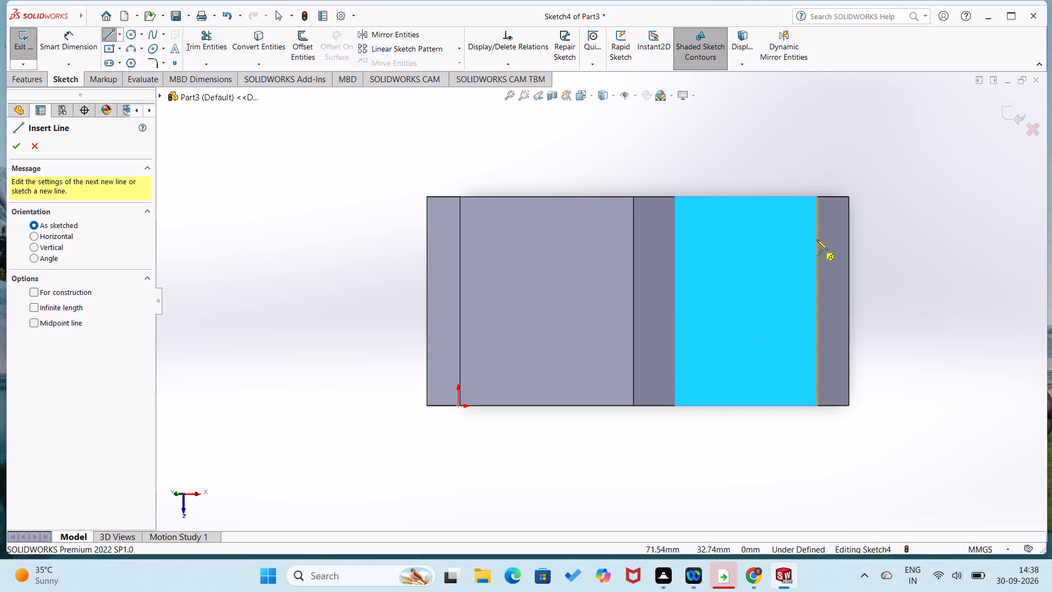
pyautogui.click(816, 235)
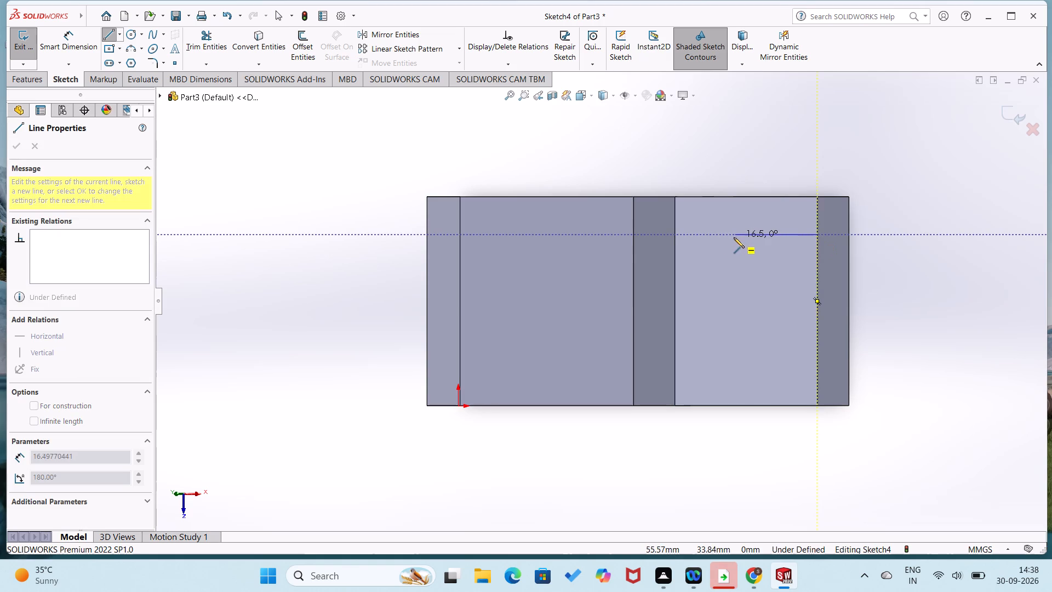
pyautogui.click(714, 236)
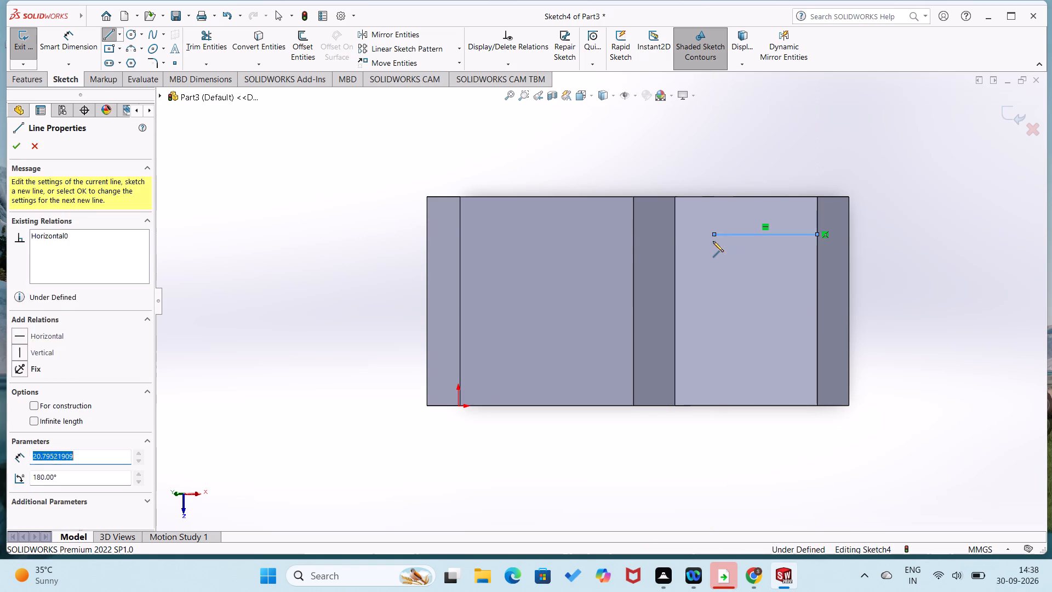
pyautogui.click(711, 347)
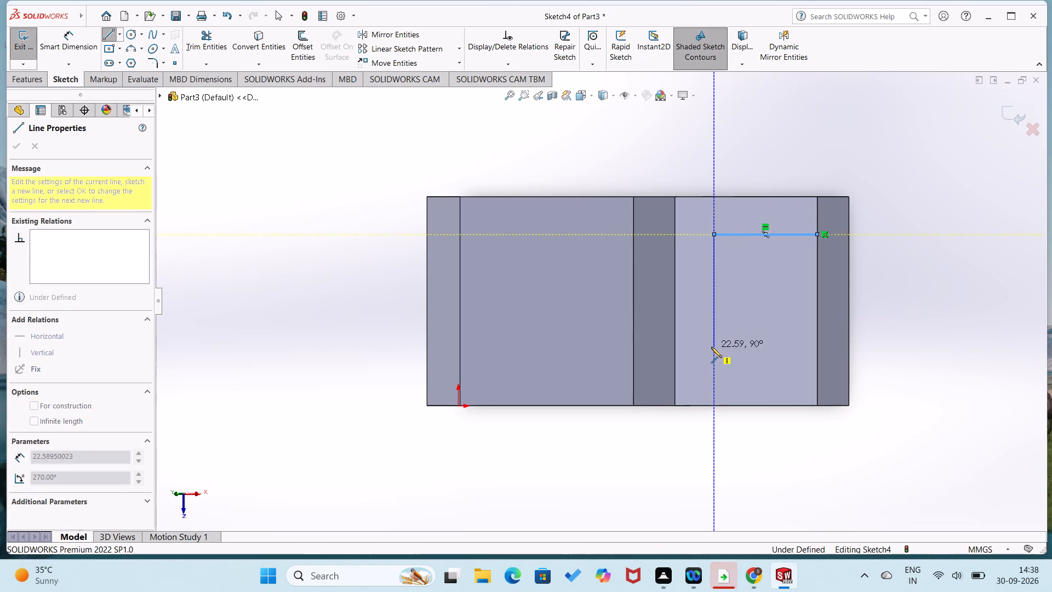
pyautogui.click(815, 346)
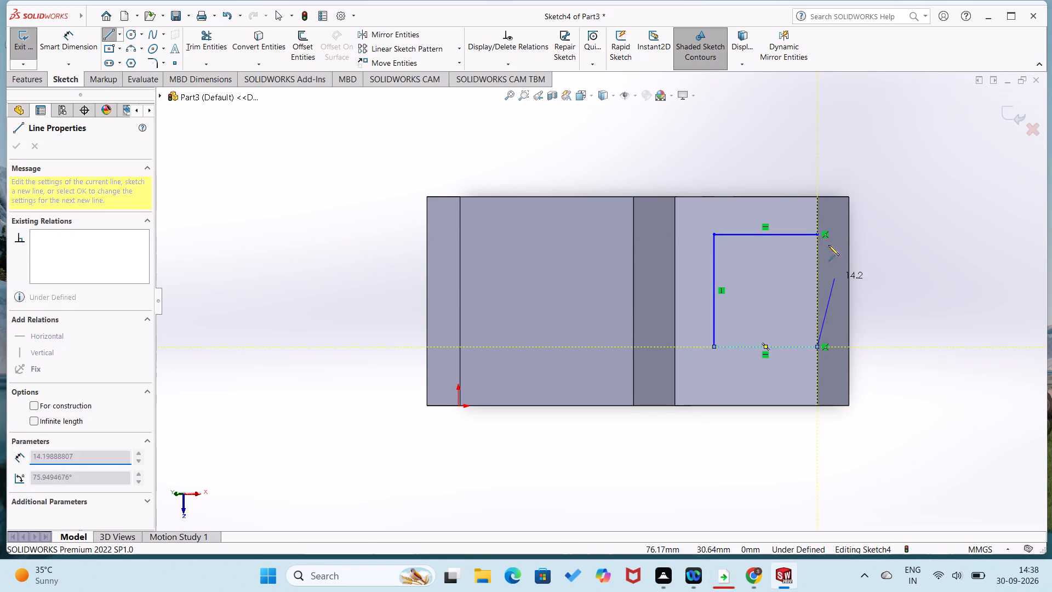
pyautogui.click(817, 234)
pyautogui.moveTo(873, 352); pyautogui.dragTo(906, 218, button='right')
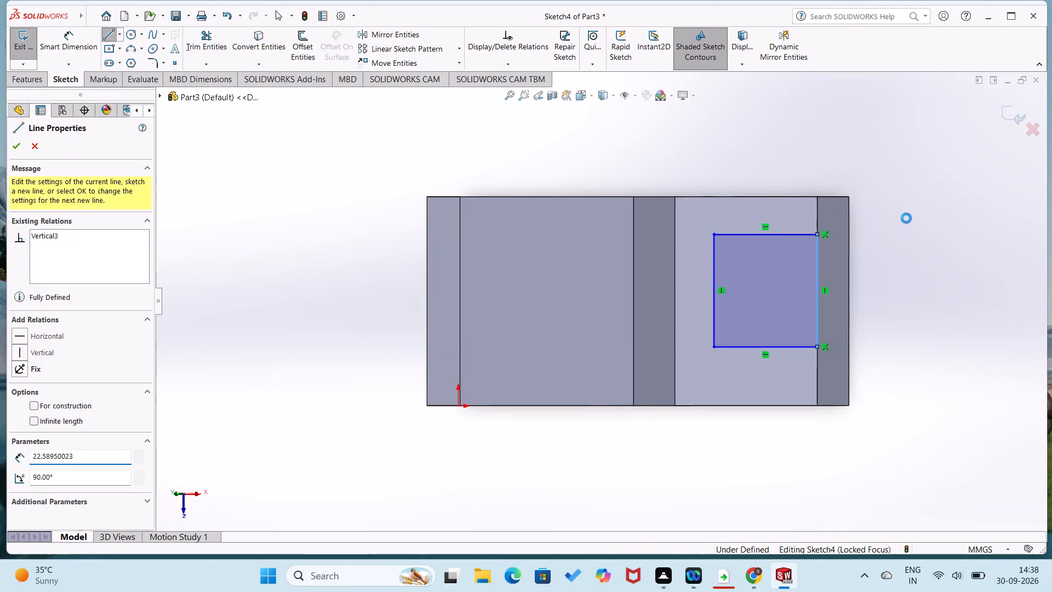
pyautogui.click(906, 218)
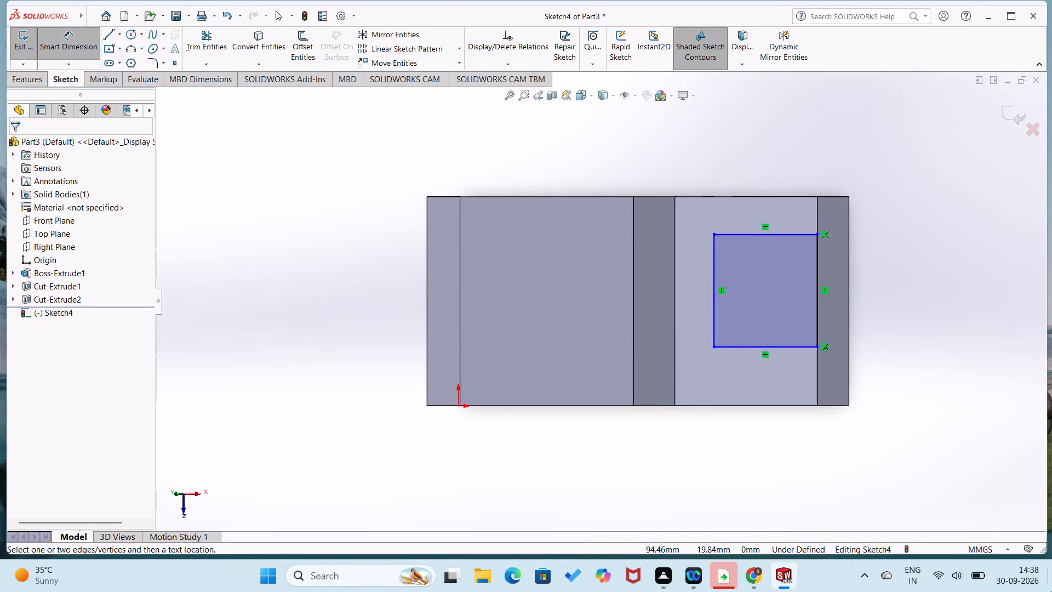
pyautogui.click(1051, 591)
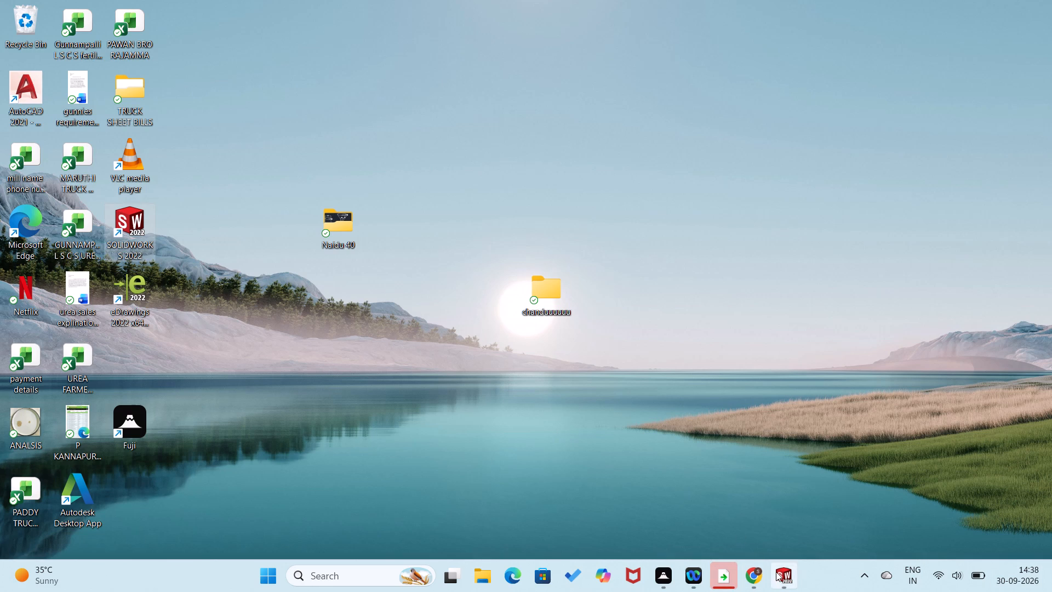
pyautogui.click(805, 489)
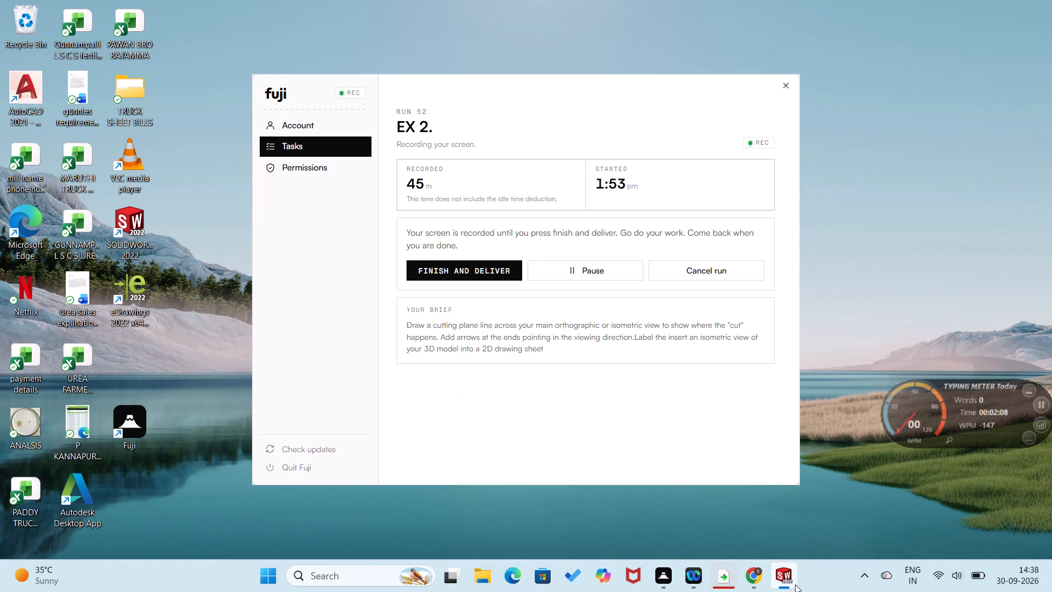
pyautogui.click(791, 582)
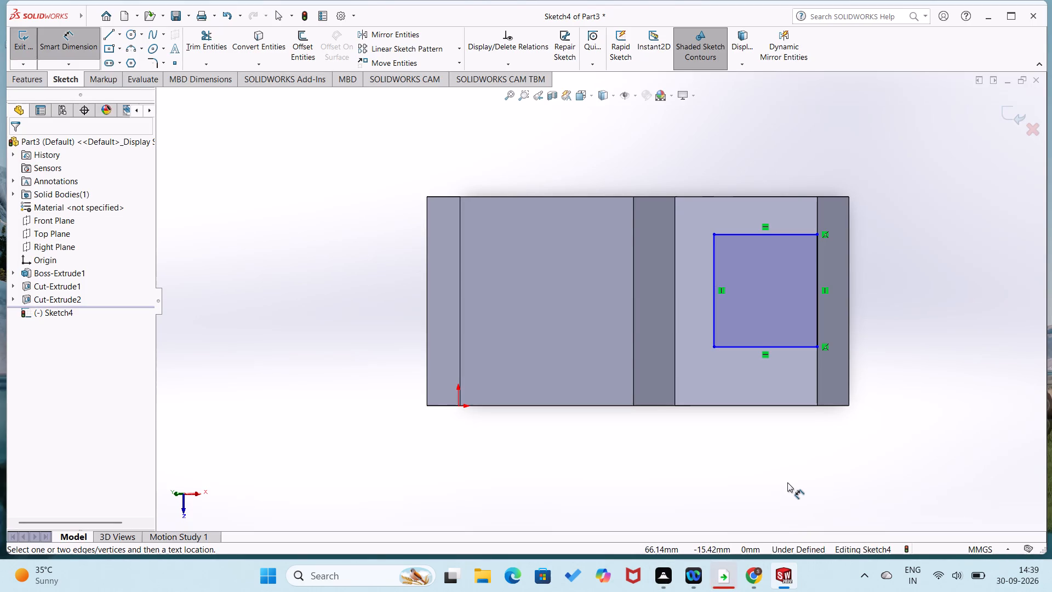
# Dimension the rectangle's horizontal line as 18 mm.
pyautogui.click(801, 349)
pyautogui.click(792, 382)
pyautogui.write('18')
pyautogui.press('Return')
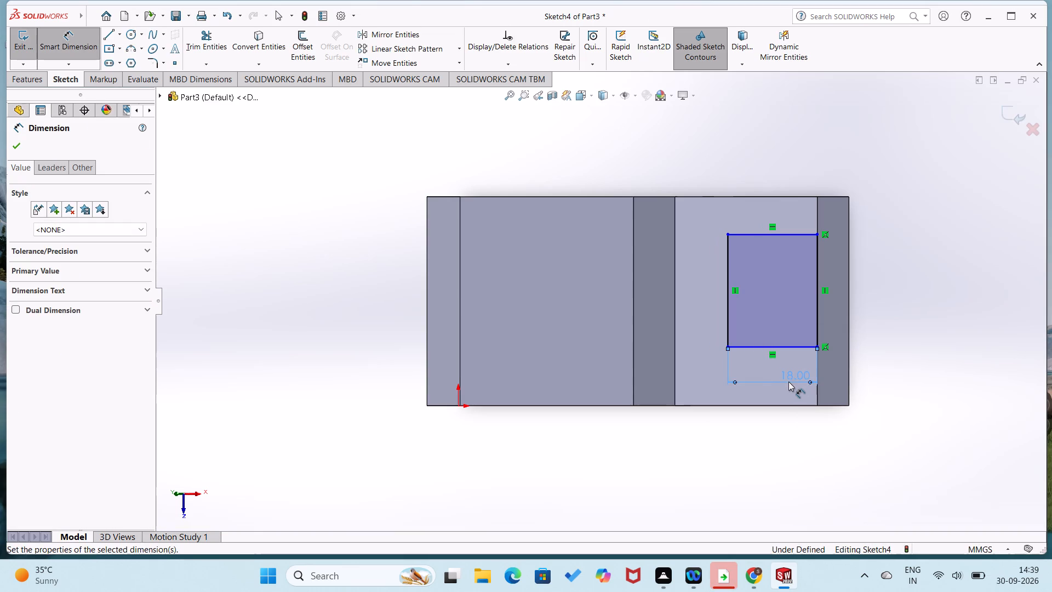
pyautogui.click(803, 430)
# Dimension the rectangle's vertical side on the sloping face's lower outer edge as 16 mm.
pyautogui.click(817, 321)
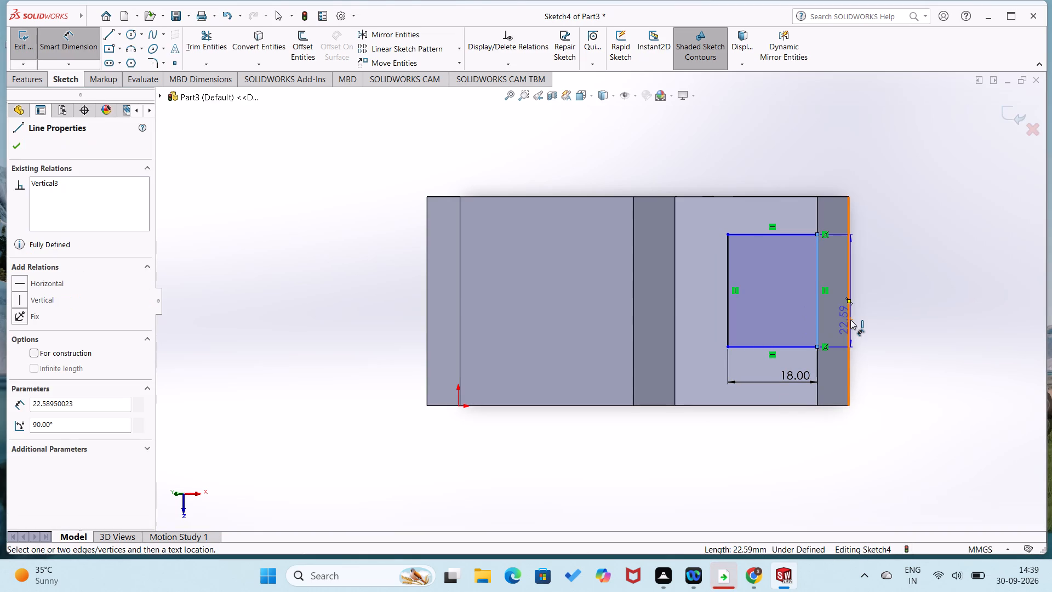
pyautogui.click(862, 321)
pyautogui.write('19')
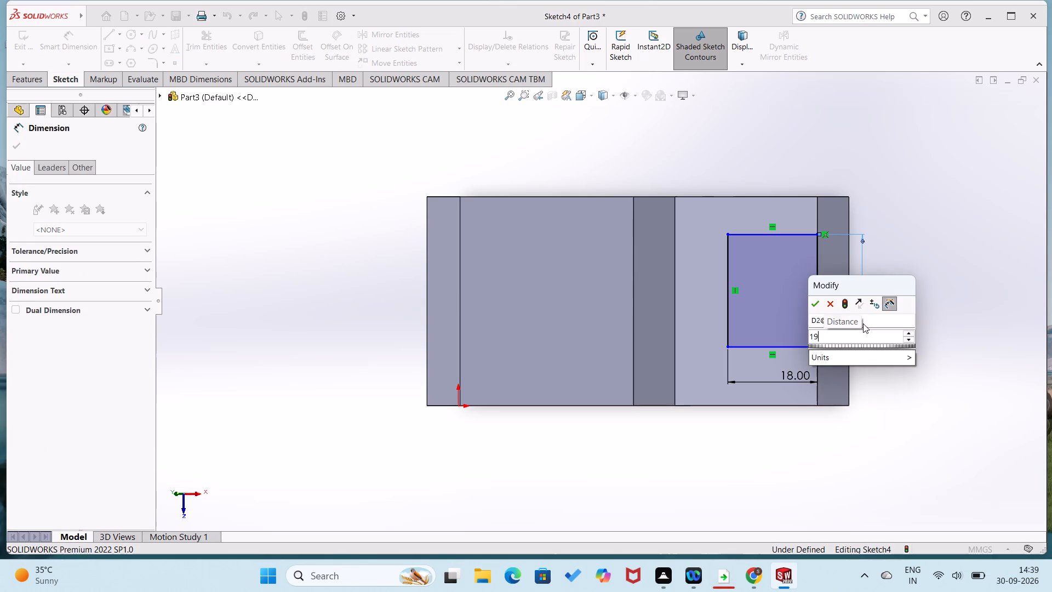
pyautogui.press('BackSpace')
pyautogui.press('6')
pyautogui.press('Return')
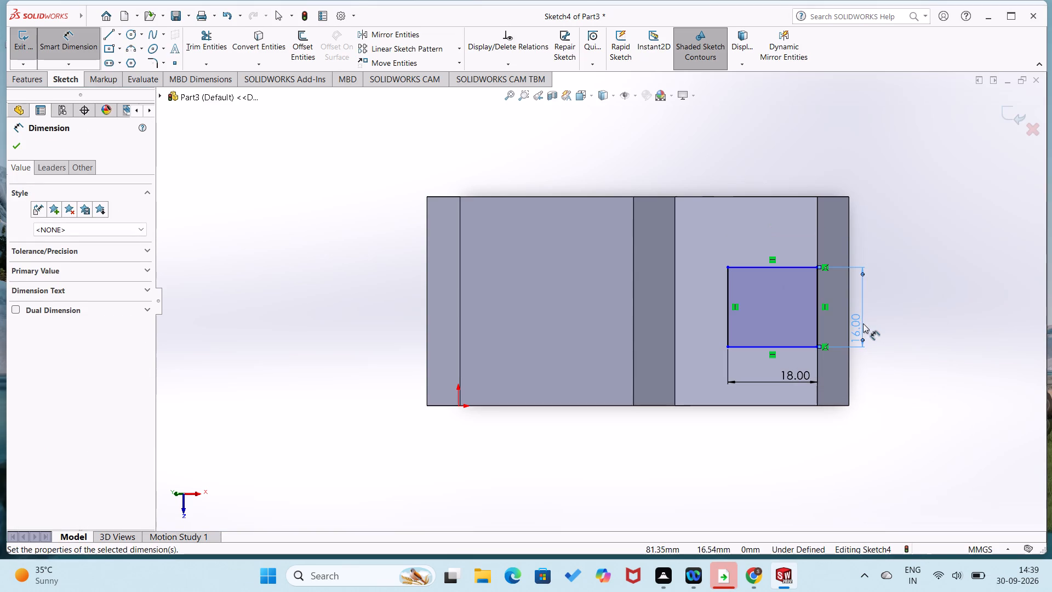
pyautogui.click(895, 403)
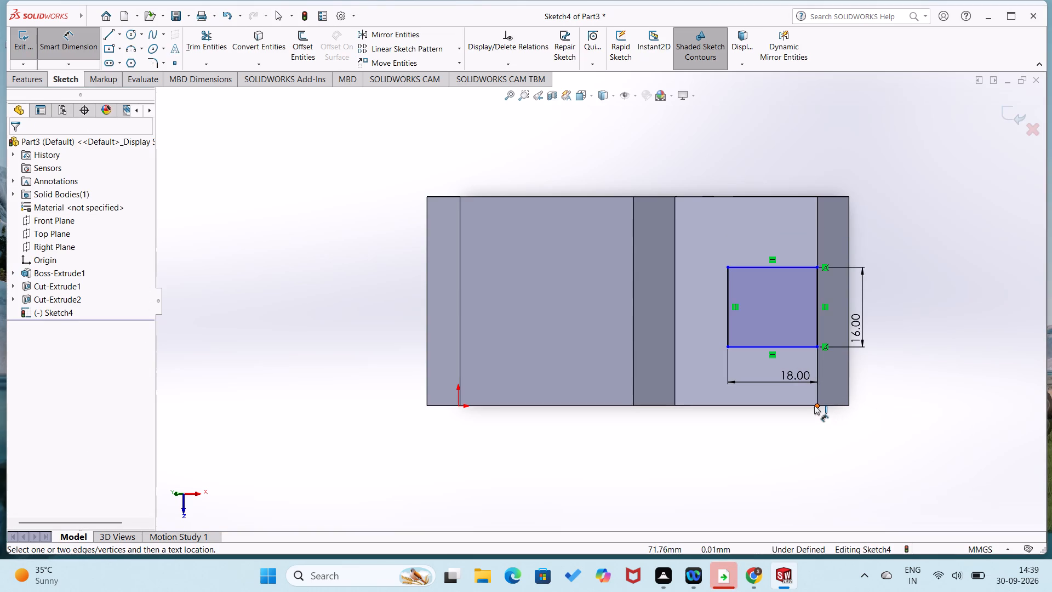
# Dimension the offset from the sloping face's near outer corner to the rectangle's adjacent corner as 10 mm.
pyautogui.click(818, 405)
pyautogui.click(817, 348)
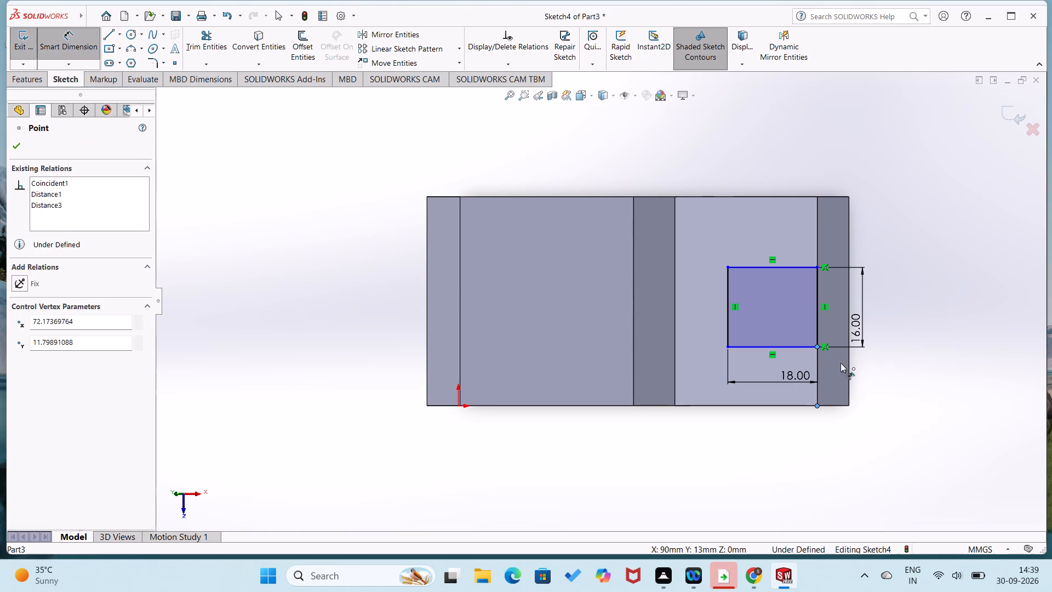
pyautogui.click(844, 367)
pyautogui.write('10')
pyautogui.press('Return')
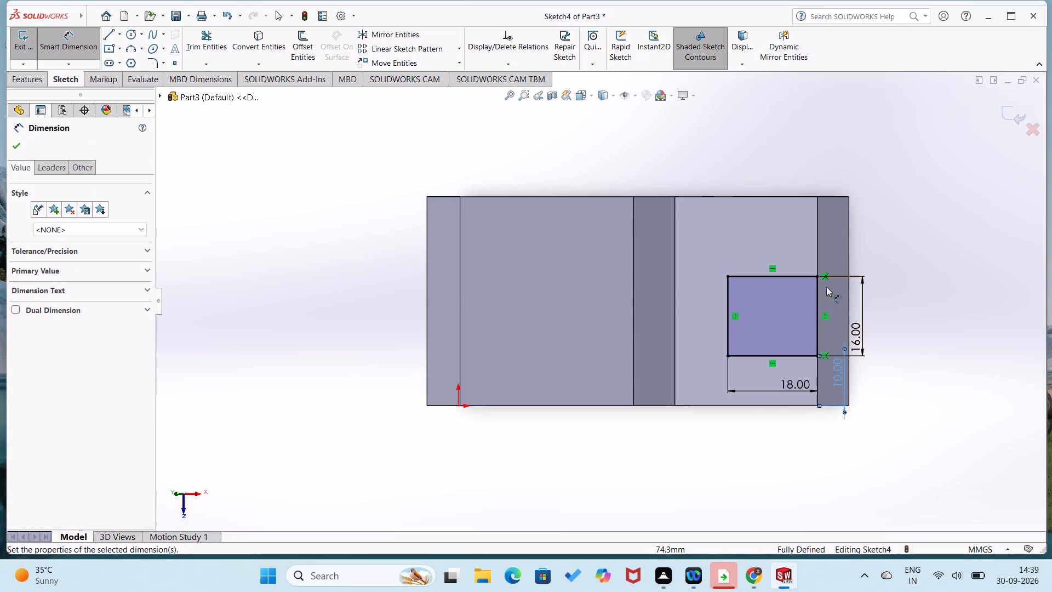
# Check the distance from the rectangle's other outer corner to the sloping face's opposite outer corner.
pyautogui.click(816, 274)
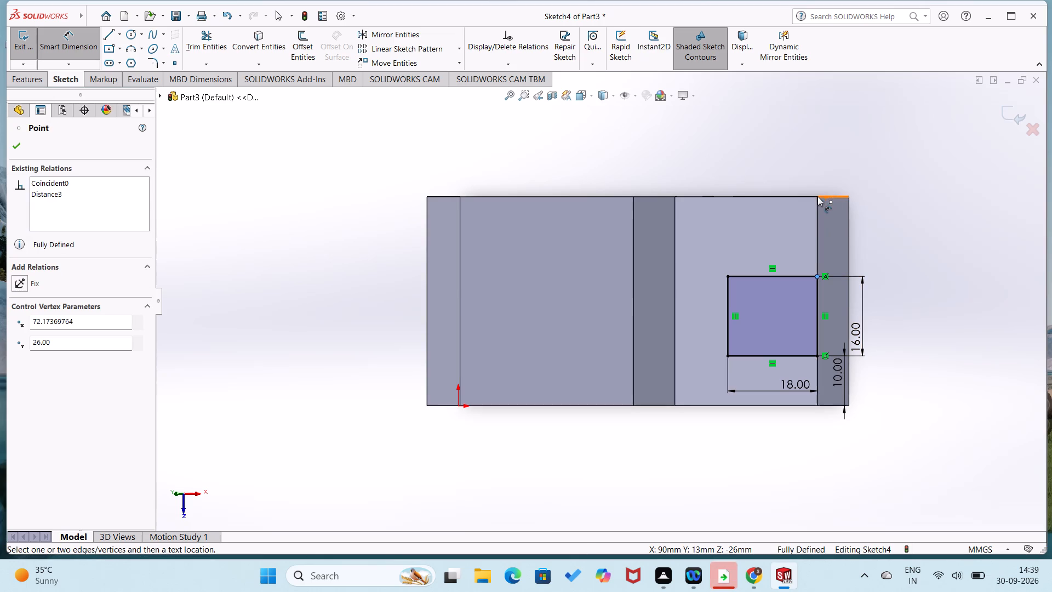
pyautogui.click(817, 196)
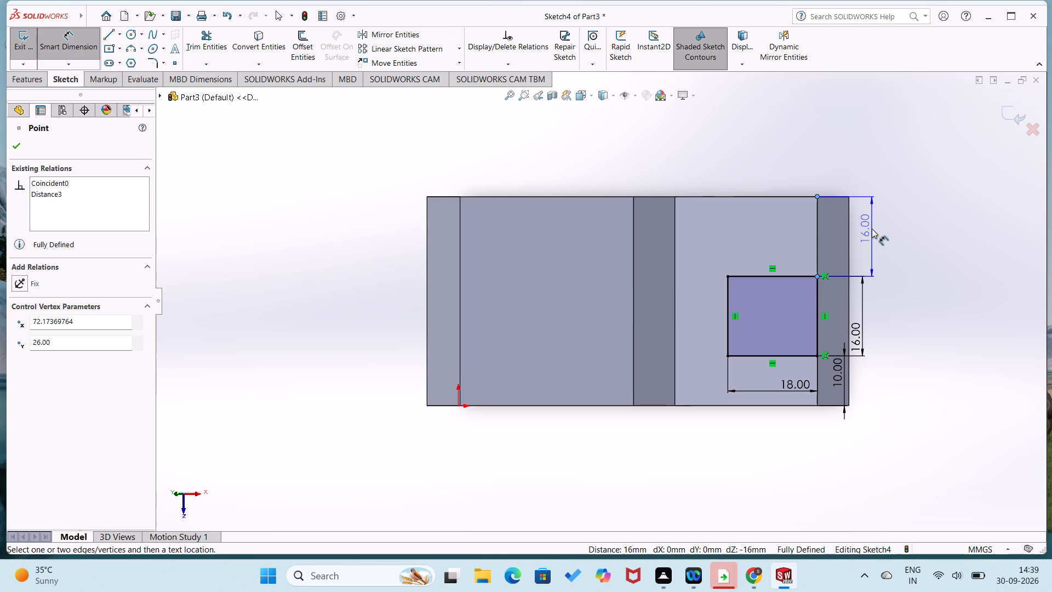
pyautogui.press('Escape')
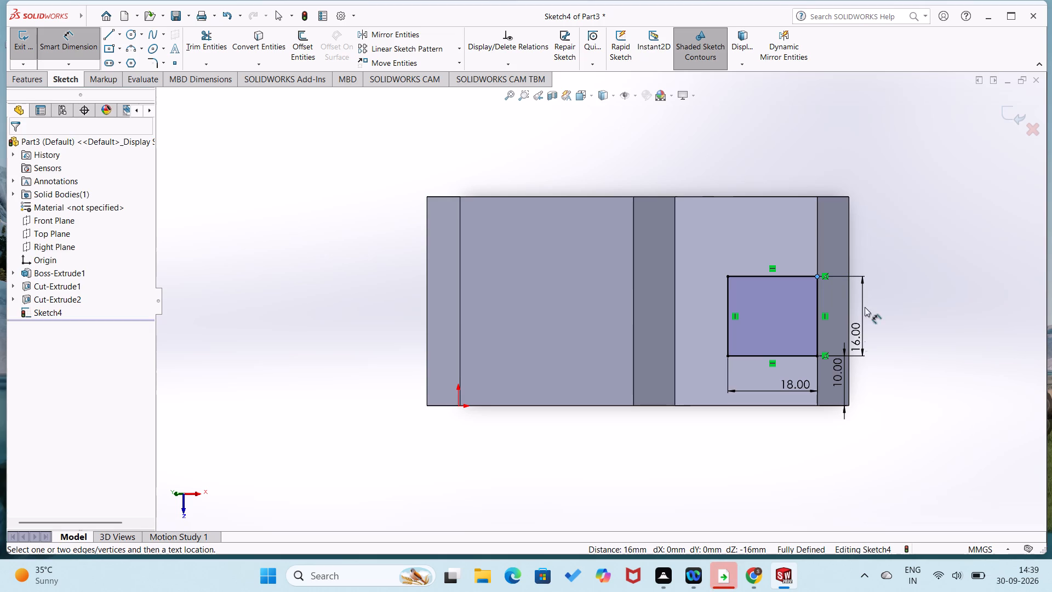
# Set the rectangle's 10 mm offset from the sloping face's corner to 13 mm.
pyautogui.doubleClick(844, 380)
pyautogui.doubleClick(841, 379)
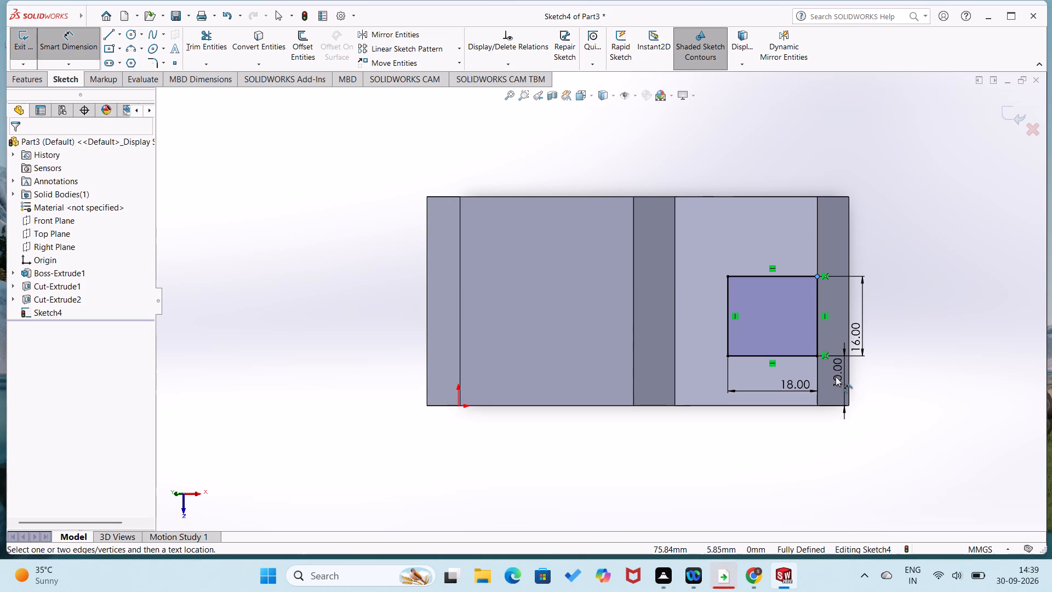
pyautogui.doubleClick(836, 376)
pyautogui.press('Escape')
pyautogui.doubleClick(836, 376)
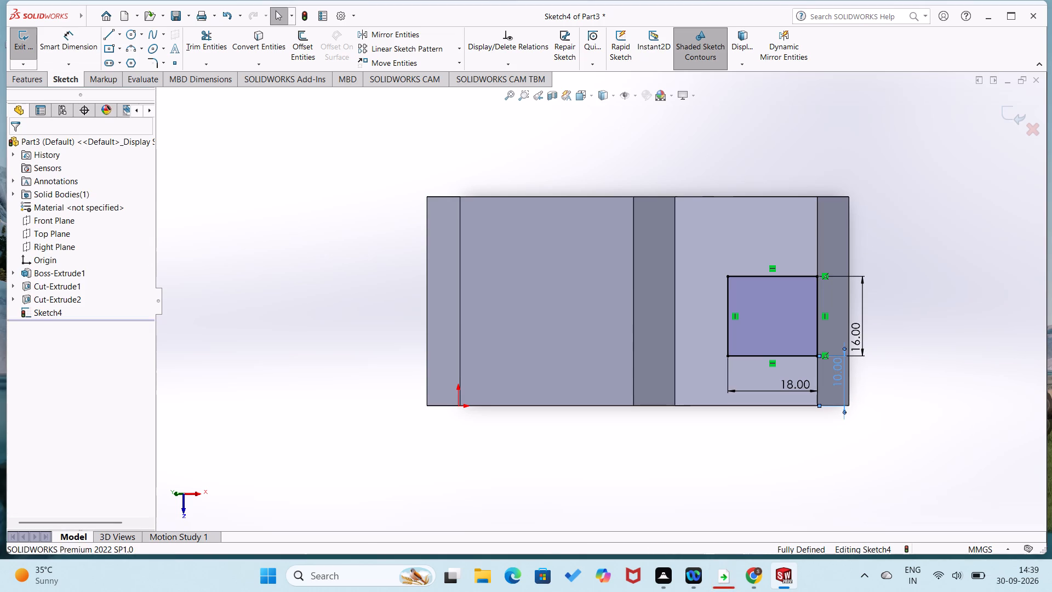
pyautogui.click(836, 375)
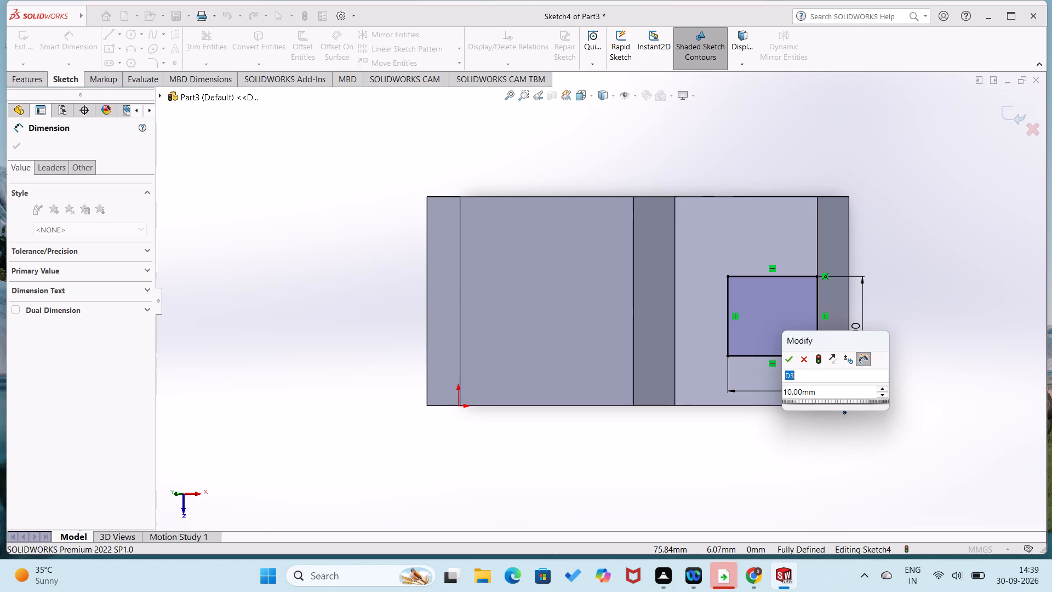
pyautogui.moveTo(837, 397); pyautogui.dragTo(741, 372)
pyautogui.write('13')
pyautogui.press('Return')
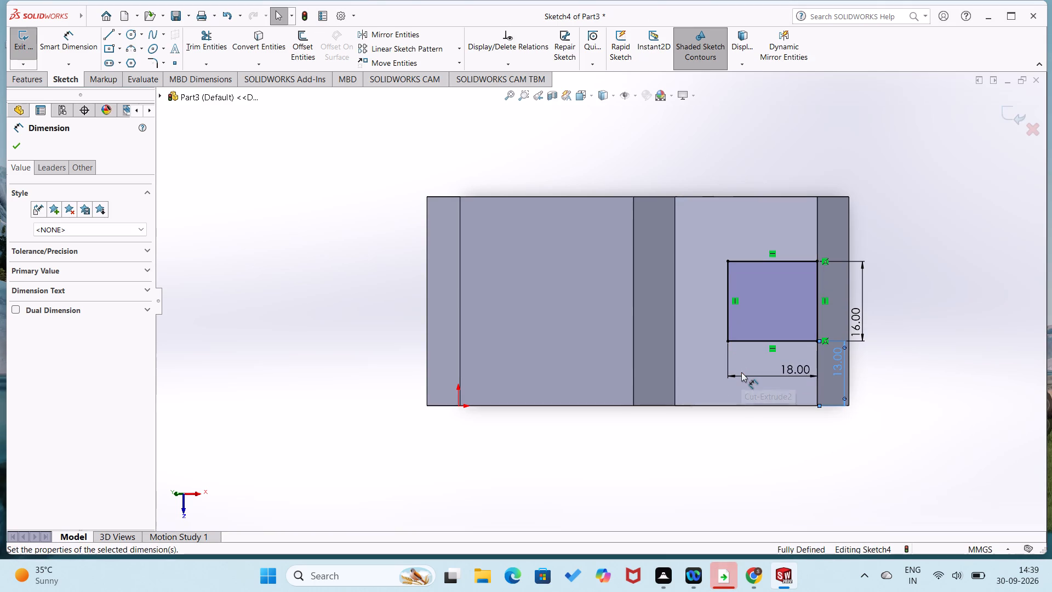
pyautogui.click(824, 417)
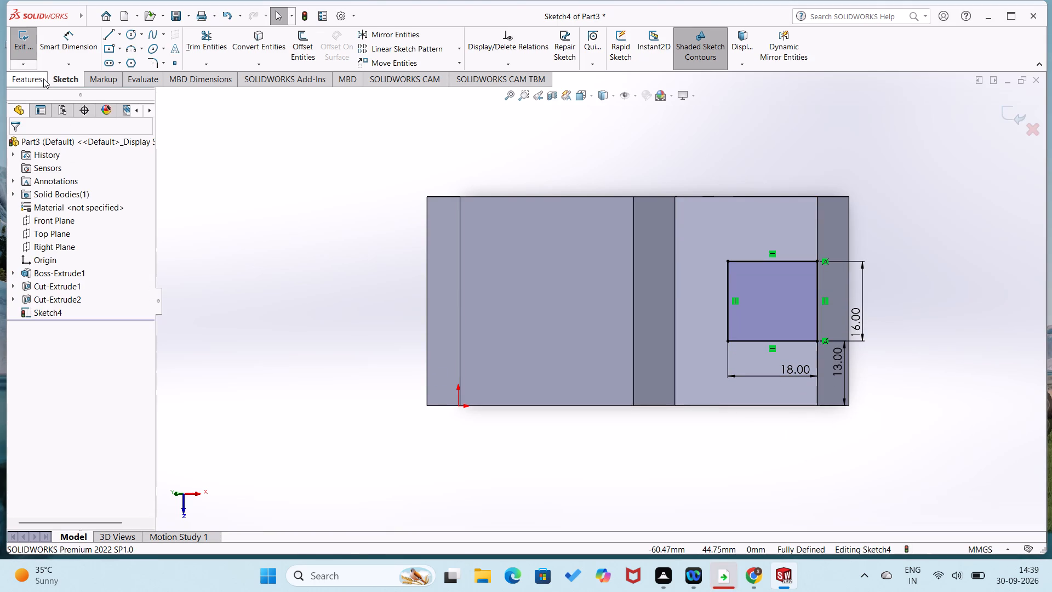
# Cut-extrude the rectangle into the sloping face with a blind depth of 44 mm.
pyautogui.click(42, 78)
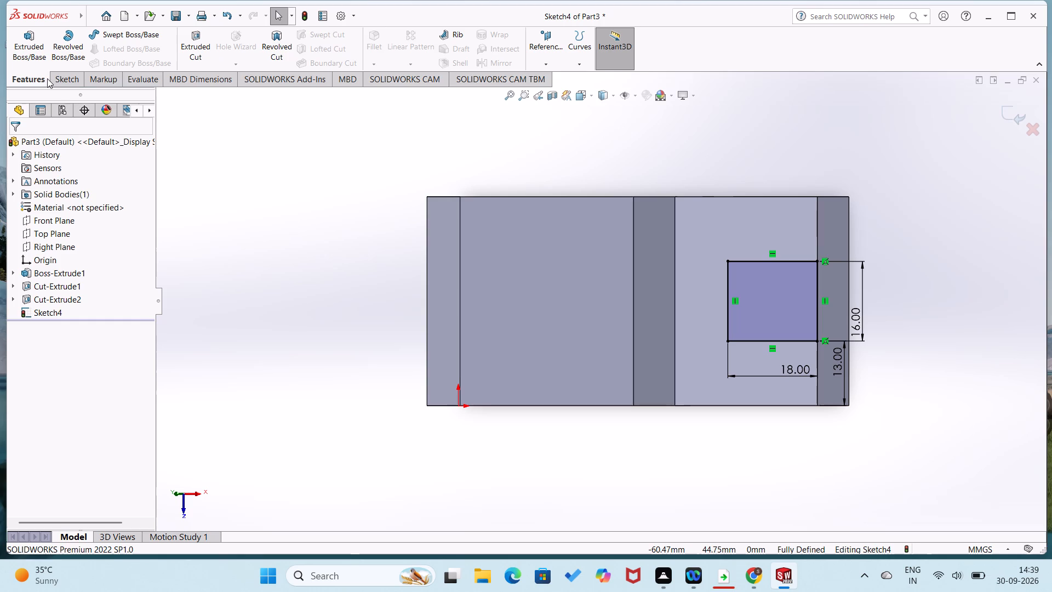
pyautogui.click(200, 43)
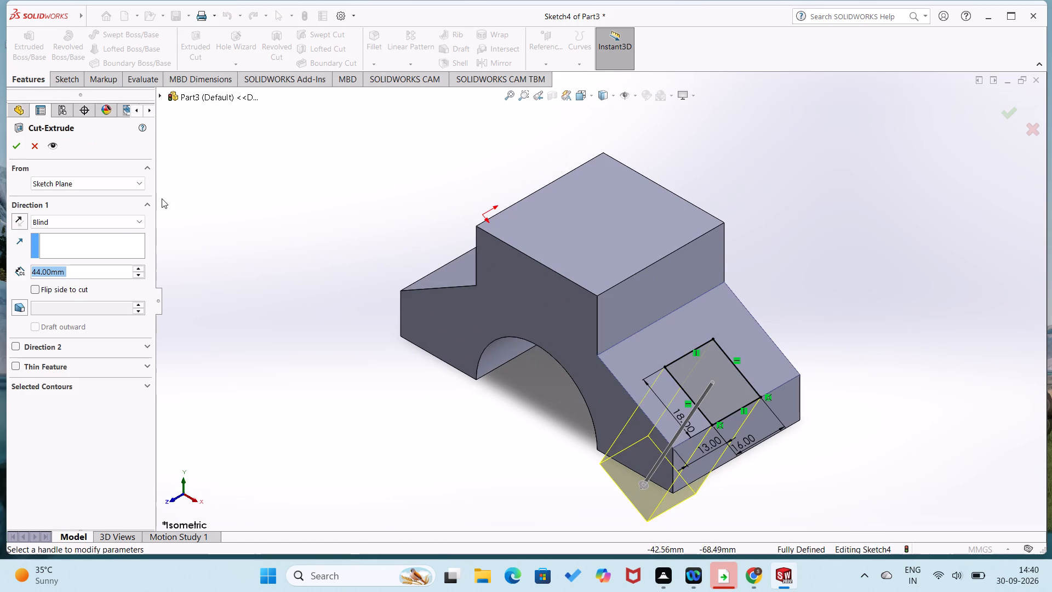
pyautogui.click(19, 140)
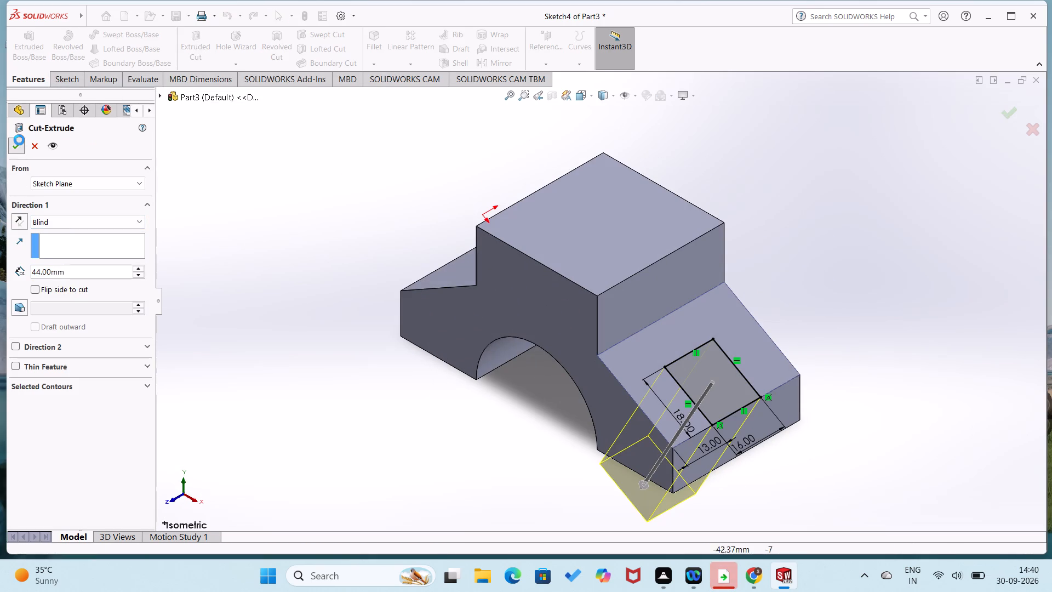
pyautogui.click(215, 357)
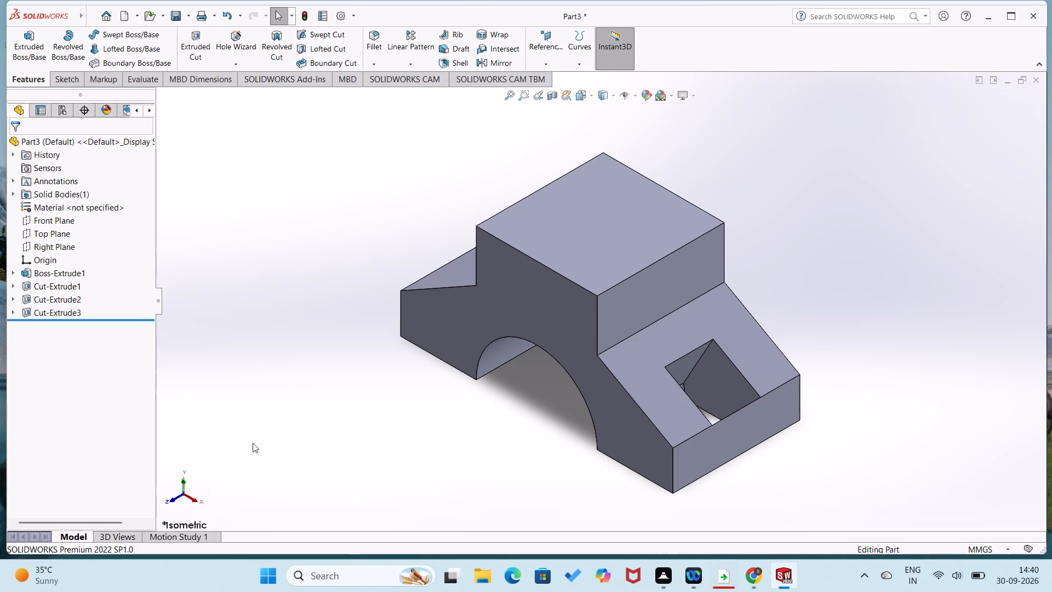
# On the same sloping face, sketch a closed four-line profile about 14 x 16 mm over the opening's outer end, extending past the block's end.
pyautogui.rightClick(750, 357)
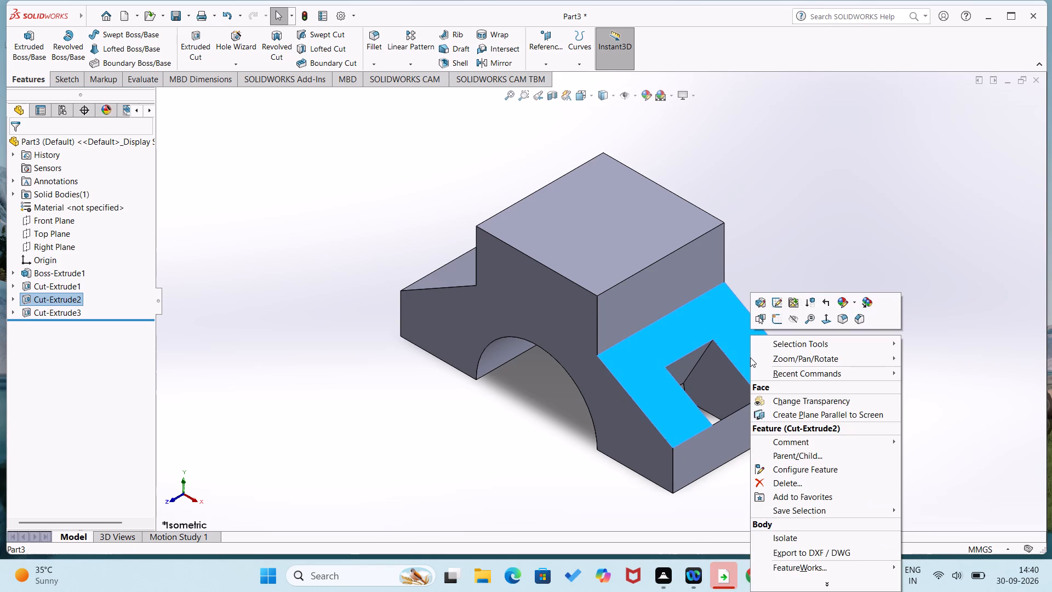
pyautogui.click(775, 325)
pyautogui.rightClick(843, 436)
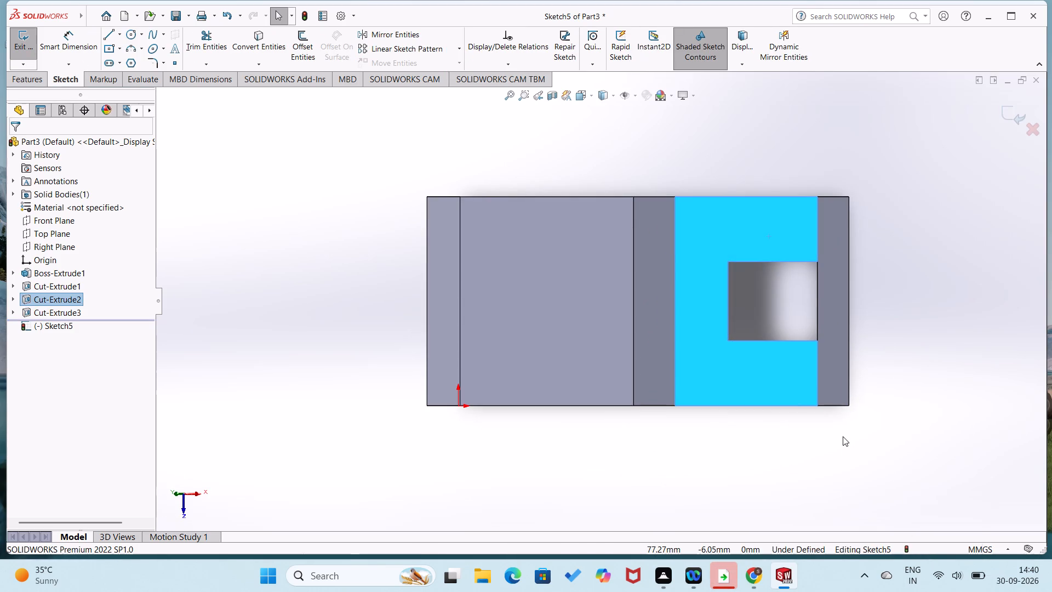
pyautogui.moveTo(917, 320); pyautogui.dragTo(870, 350, button='right')
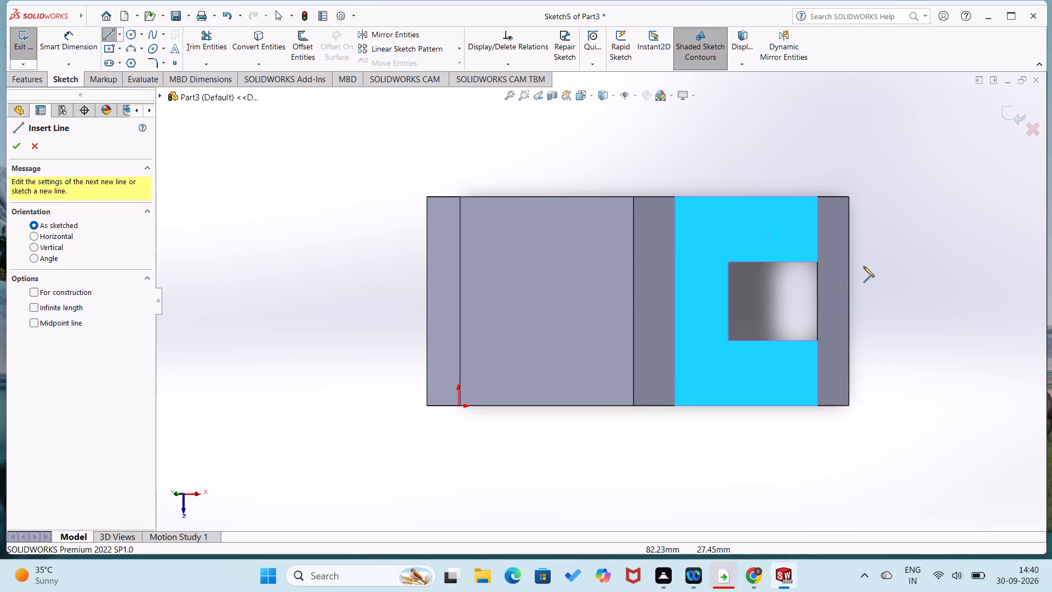
pyautogui.click(815, 260)
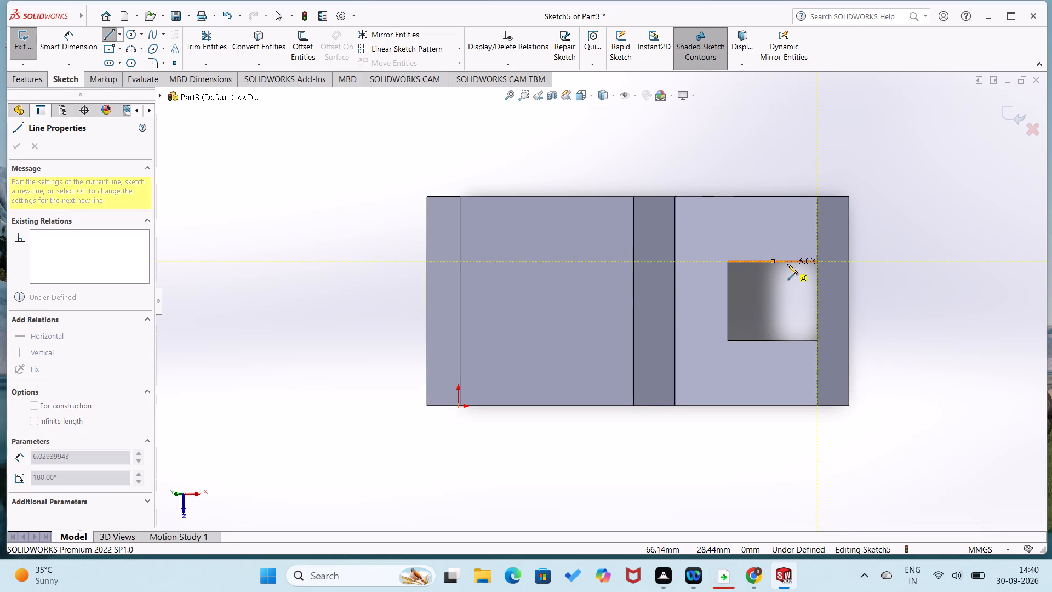
pyautogui.click(786, 264)
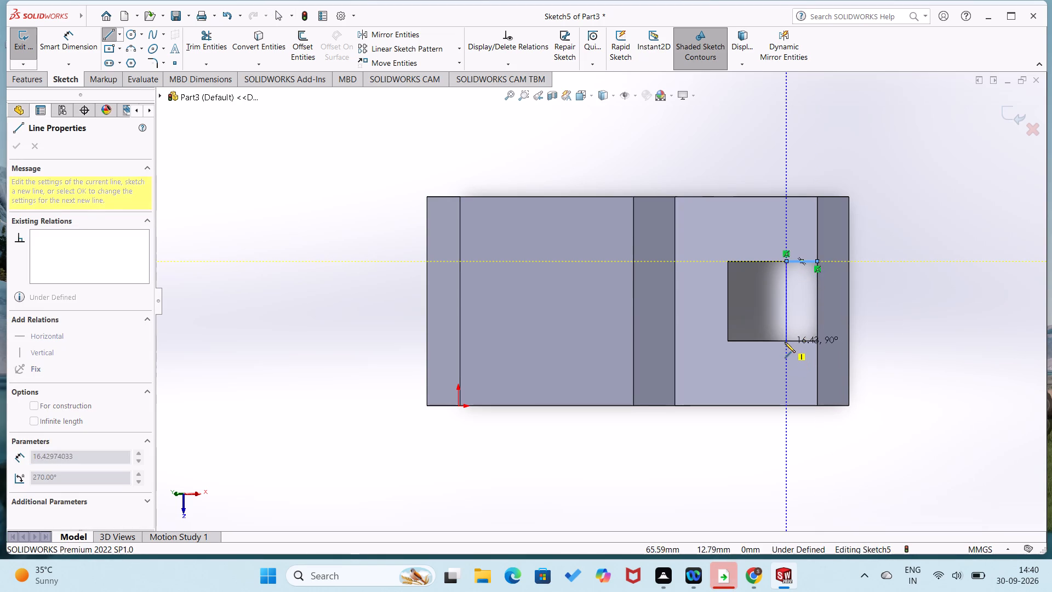
pyautogui.click(784, 340)
pyautogui.click(854, 340)
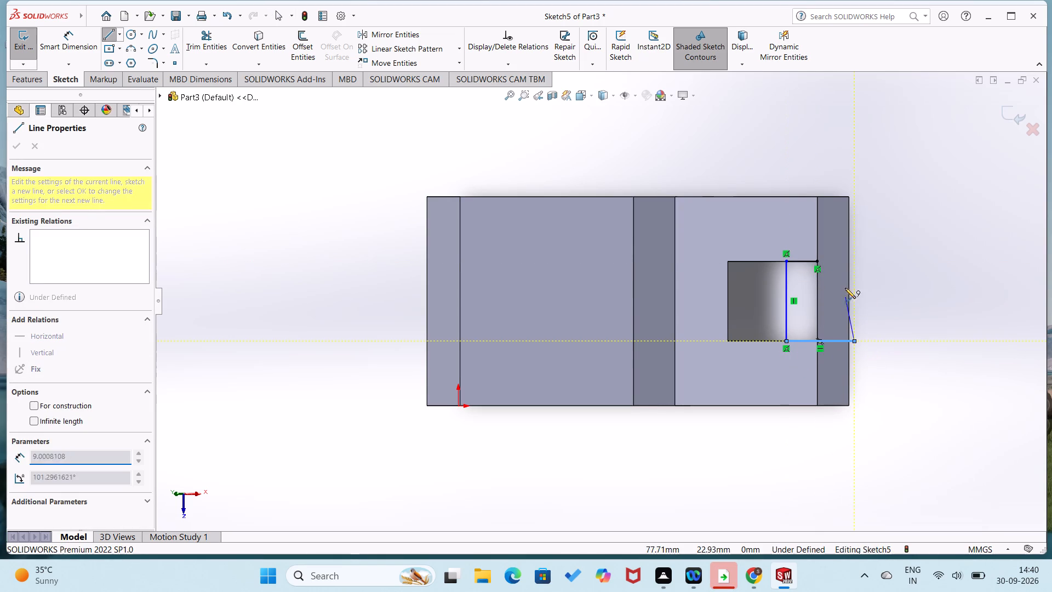
pyautogui.click(856, 265)
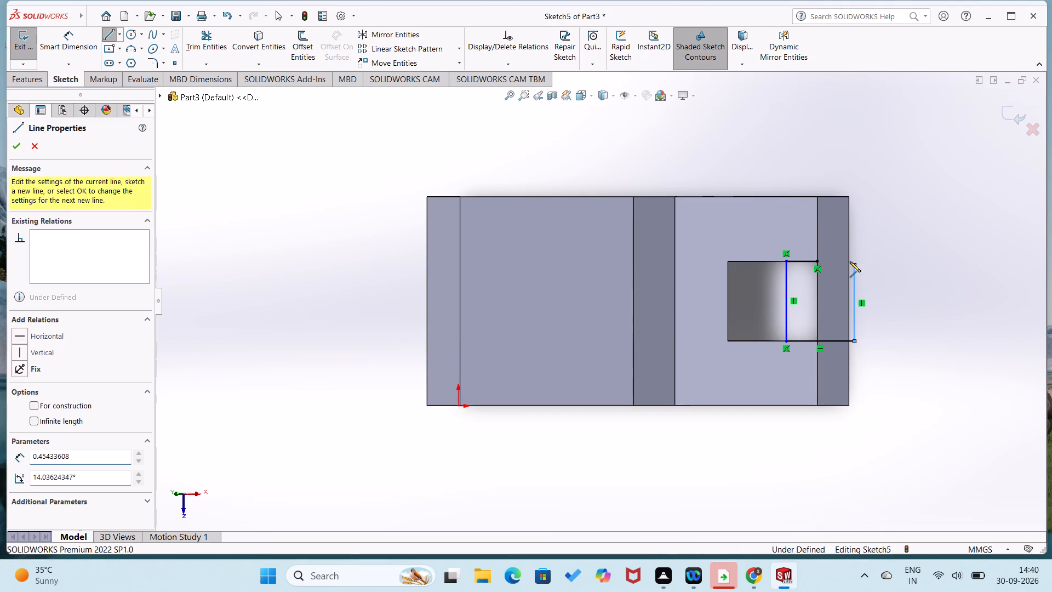
pyautogui.click(817, 261)
# Dimension the new profile's lower horizontal line at its drawn length.
pyautogui.moveTo(884, 350); pyautogui.dragTo(925, 230, button='right')
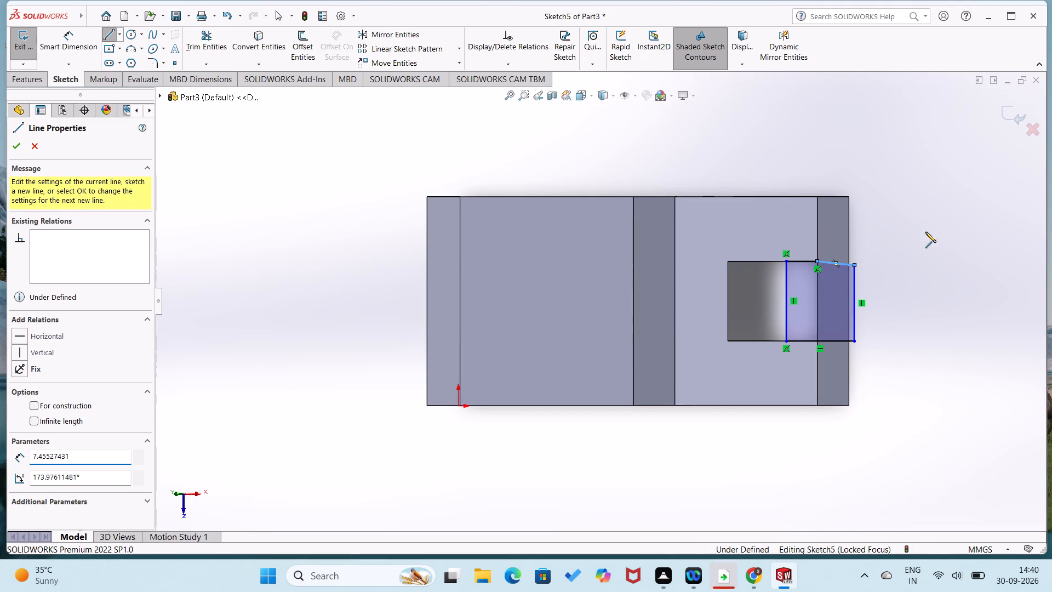
pyautogui.moveTo(884, 375); pyautogui.dragTo(911, 213, button='right')
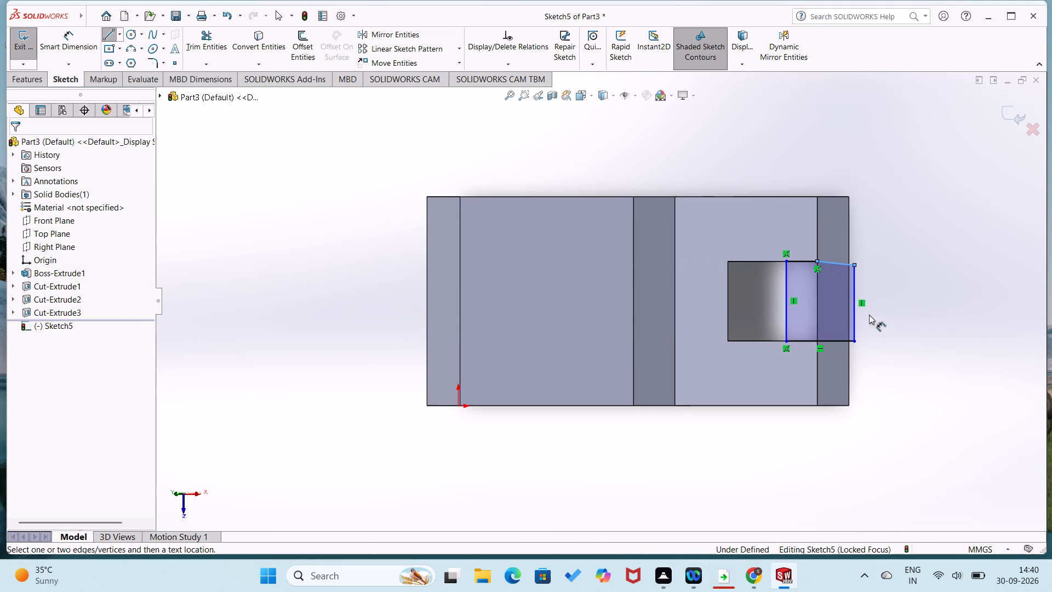
pyautogui.click(851, 342)
pyautogui.click(851, 363)
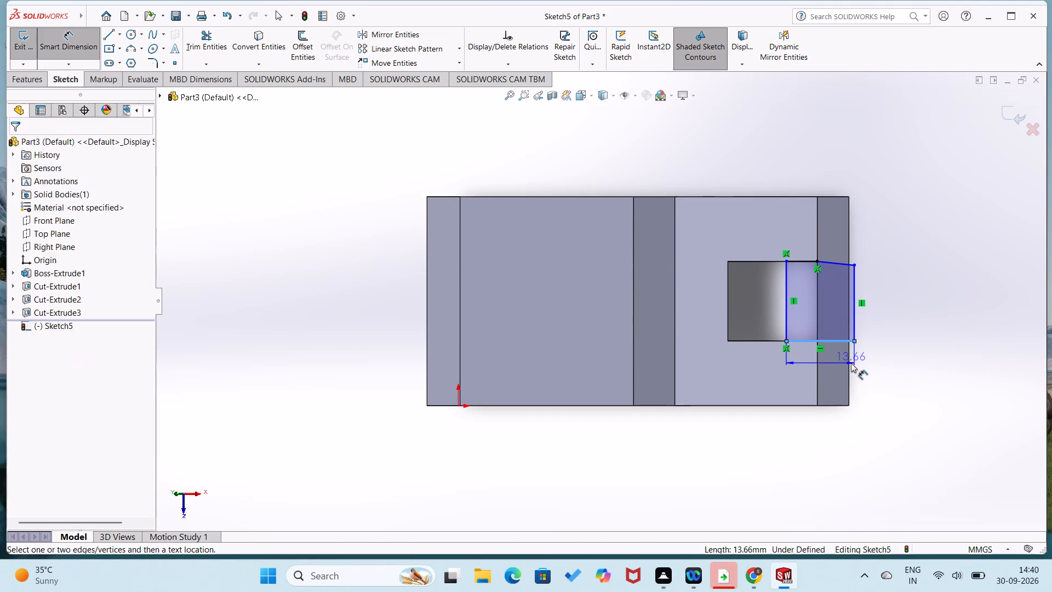
pyautogui.click(804, 351)
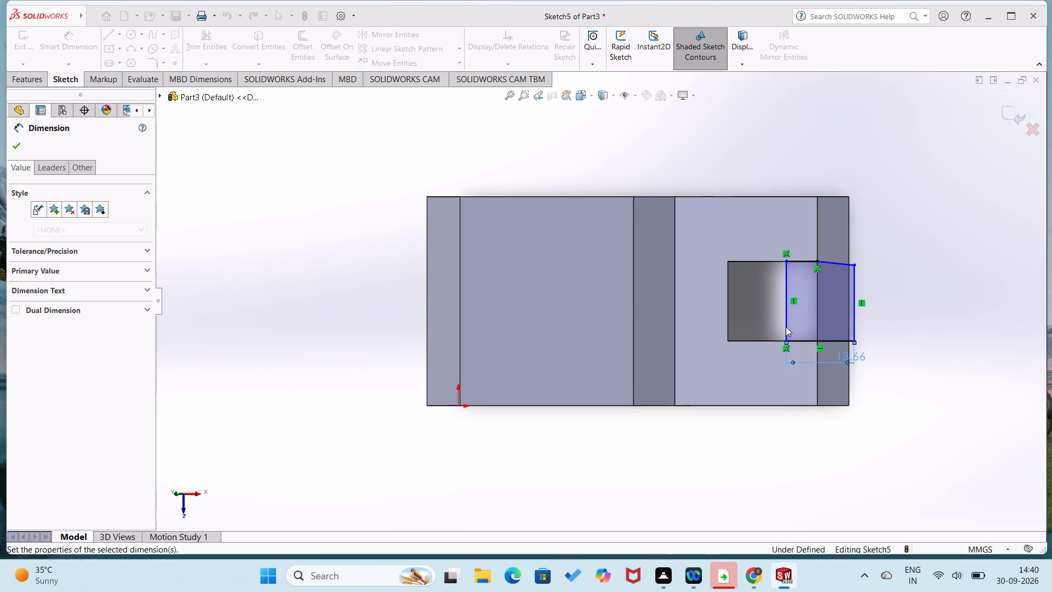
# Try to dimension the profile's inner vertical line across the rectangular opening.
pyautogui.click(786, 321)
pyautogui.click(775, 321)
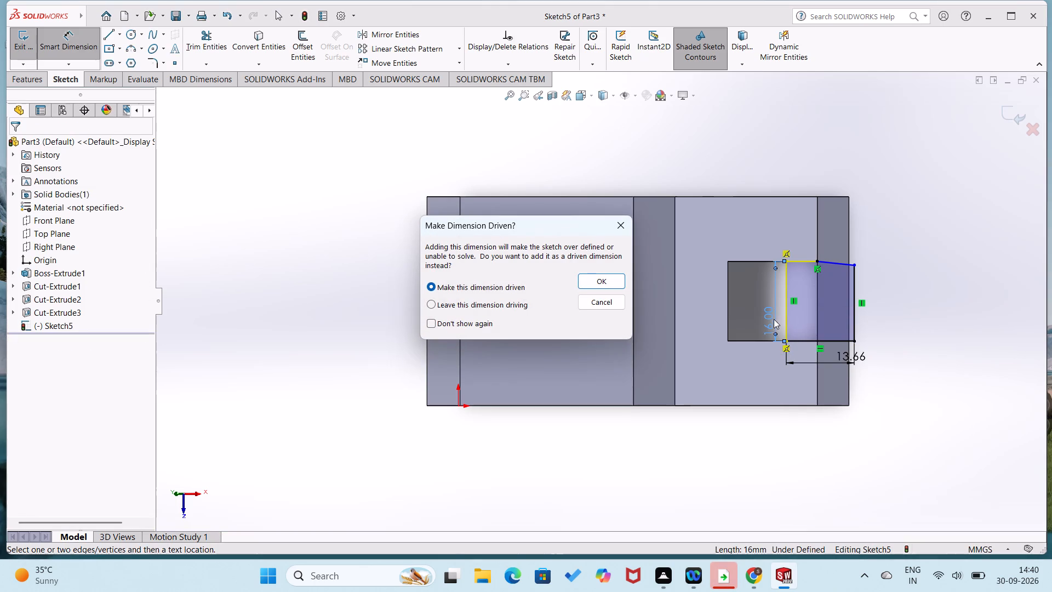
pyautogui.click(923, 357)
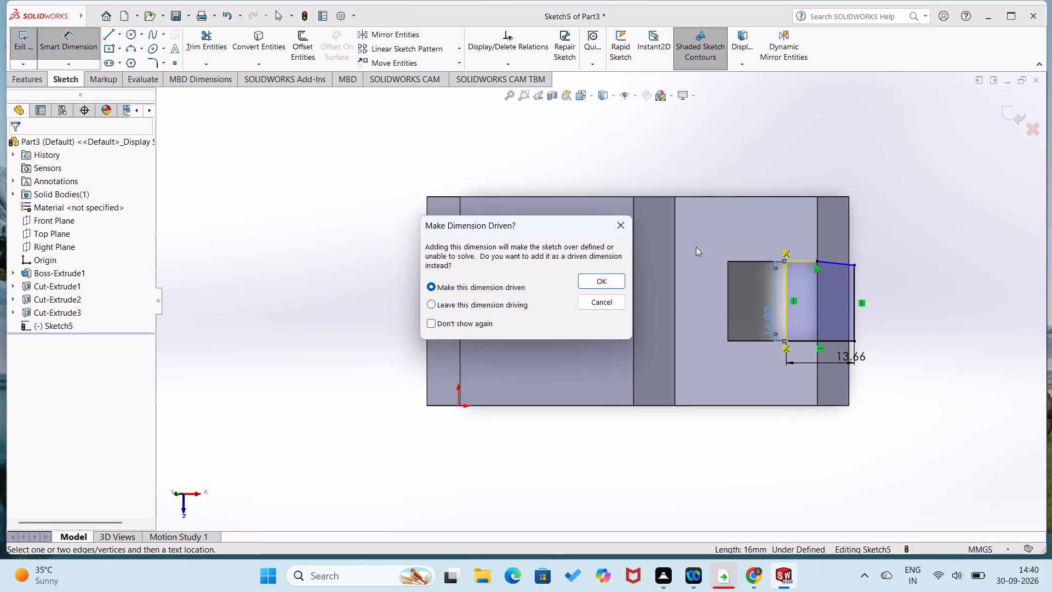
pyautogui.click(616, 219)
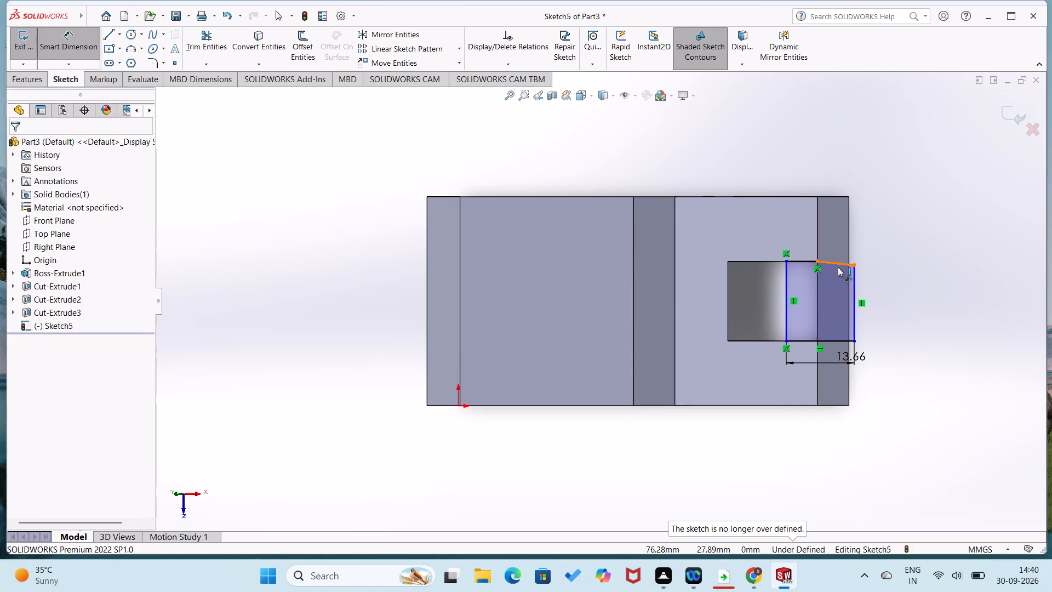
# Dimension the horizontal span of the profile's slightly slanted upper line at its drawn size.
pyautogui.click(838, 267)
pyautogui.click(842, 253)
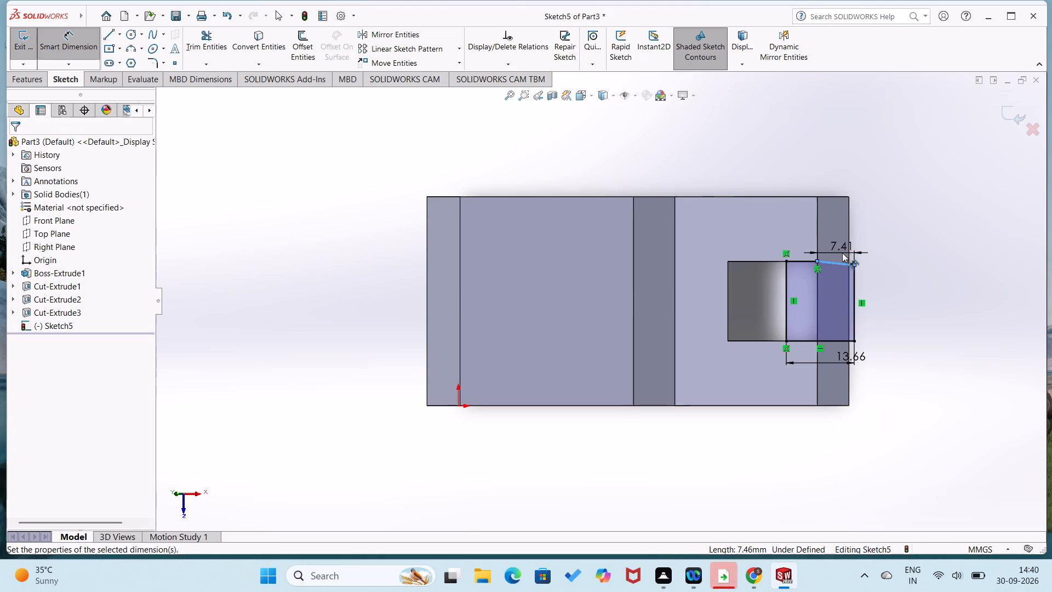
pyautogui.click(794, 239)
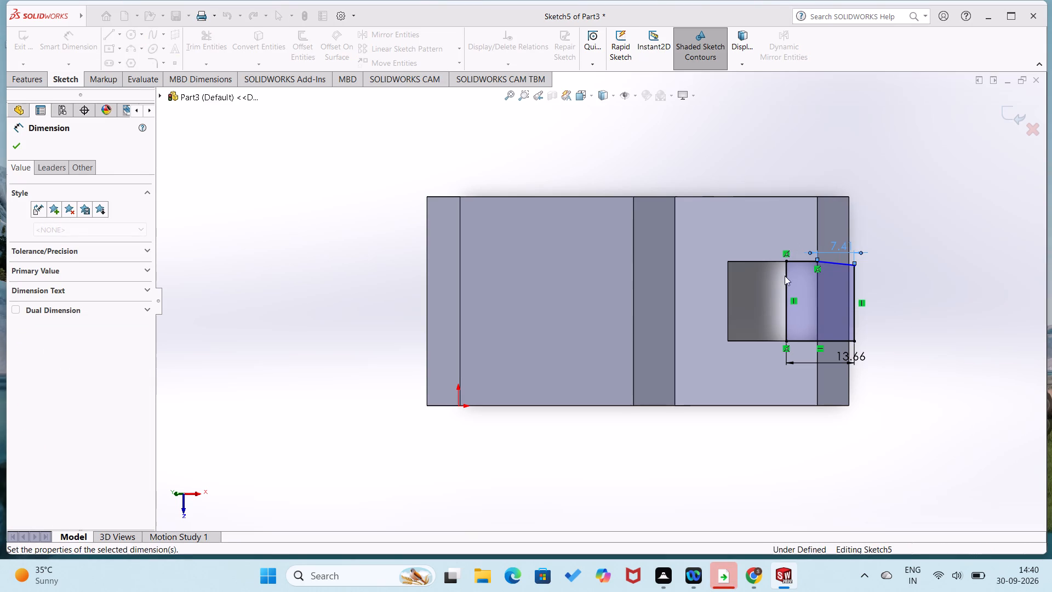
# Dimension the profile's outer vertical line at its drawn length.
pyautogui.click(854, 309)
pyautogui.click(873, 315)
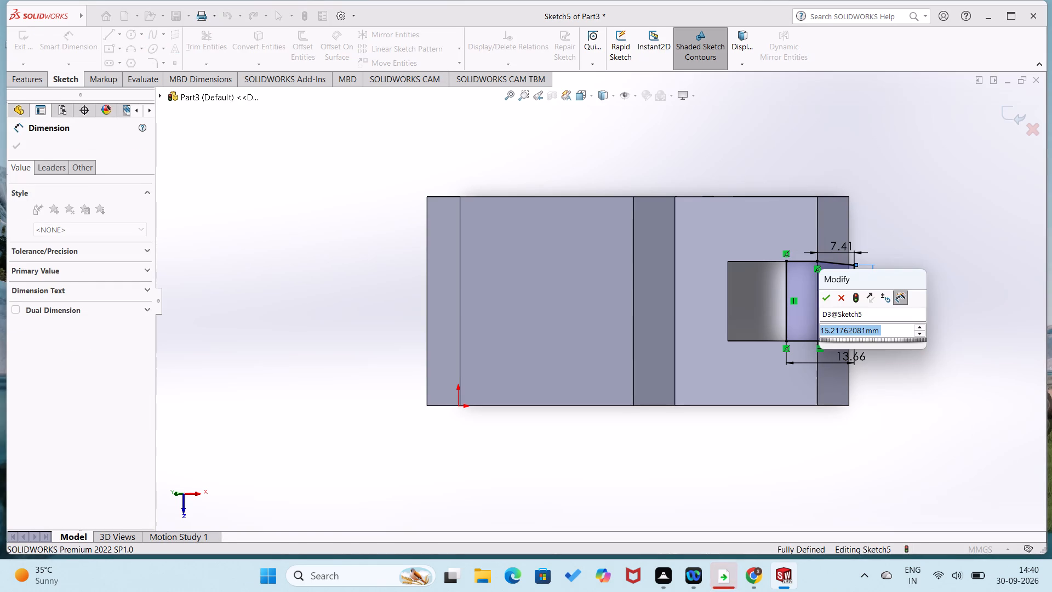
pyautogui.click(821, 298)
pyautogui.click(883, 422)
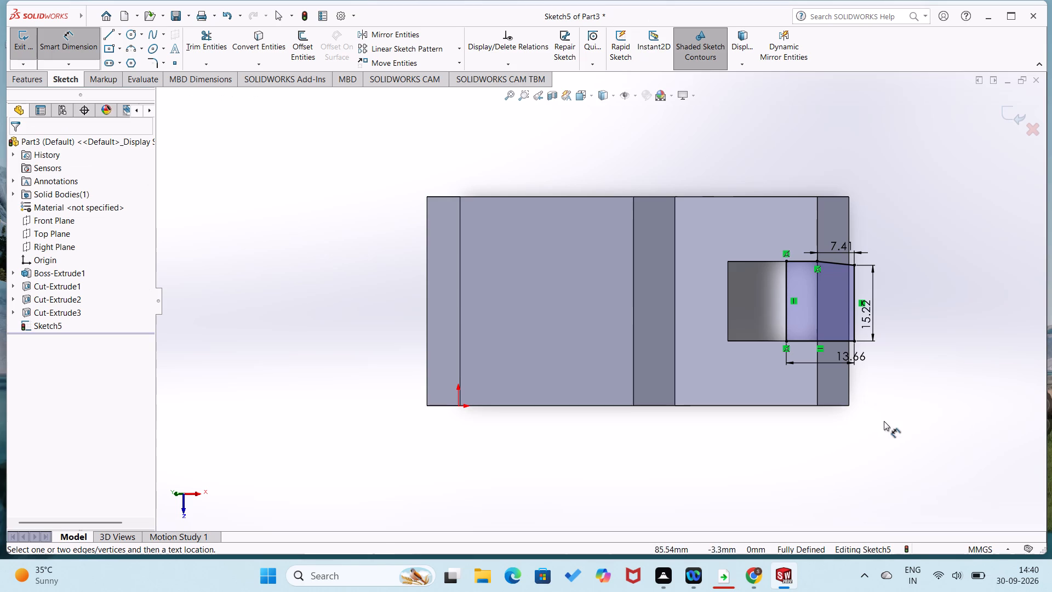
# Cut-extrude the profile blind to a 44 mm depth to open the rectangular slot through the block's end.
pyautogui.click(30, 83)
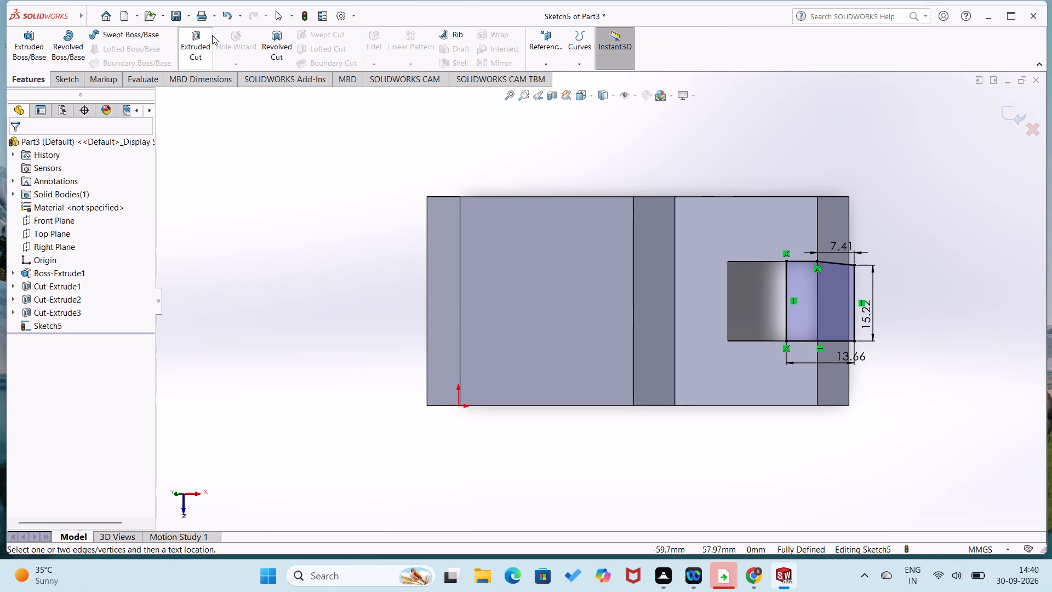
pyautogui.click(212, 37)
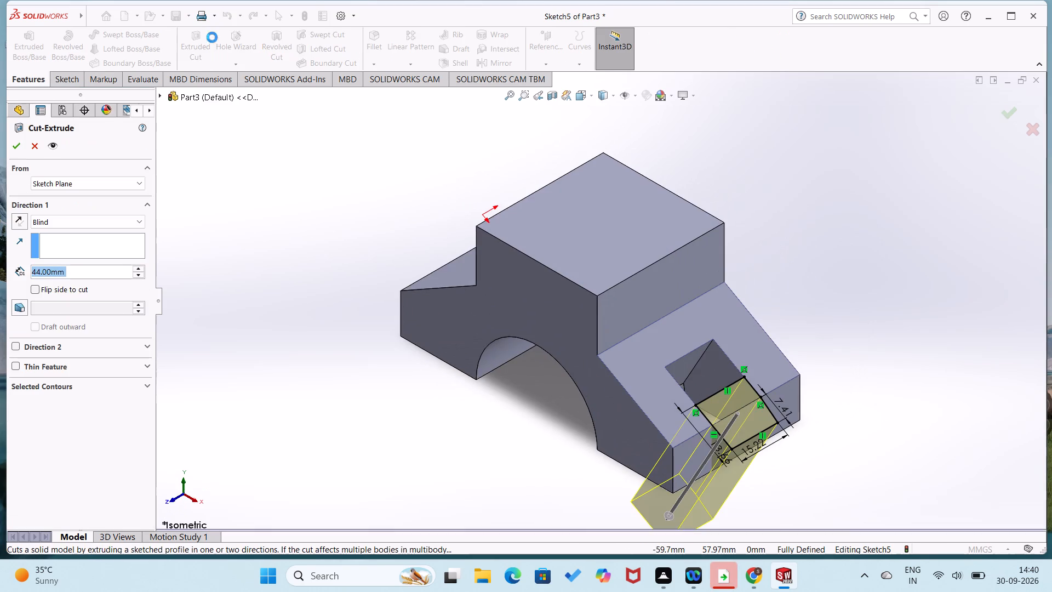
pyautogui.click(19, 150)
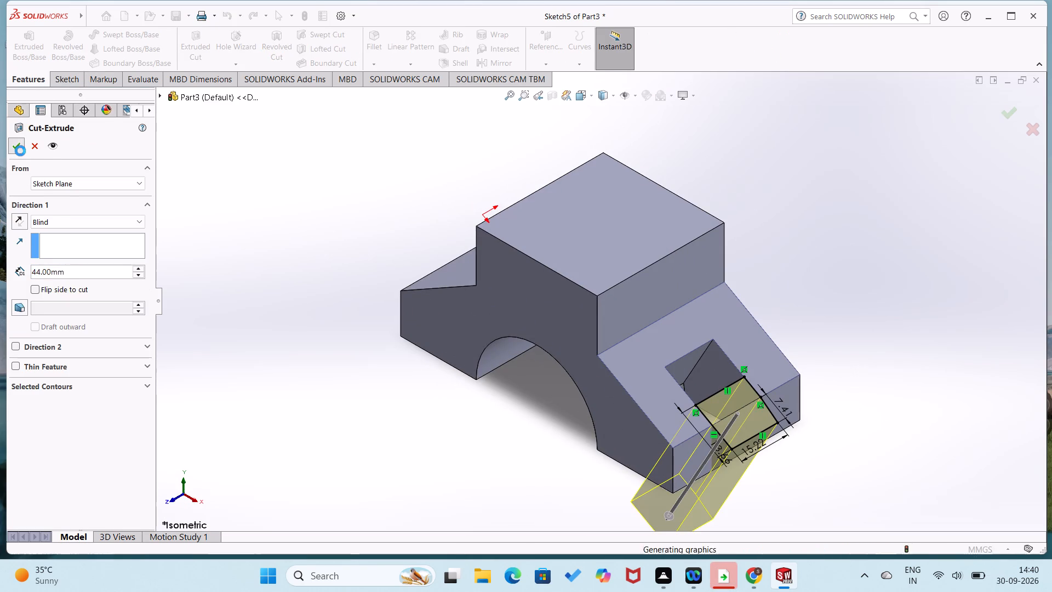
pyautogui.click(302, 384)
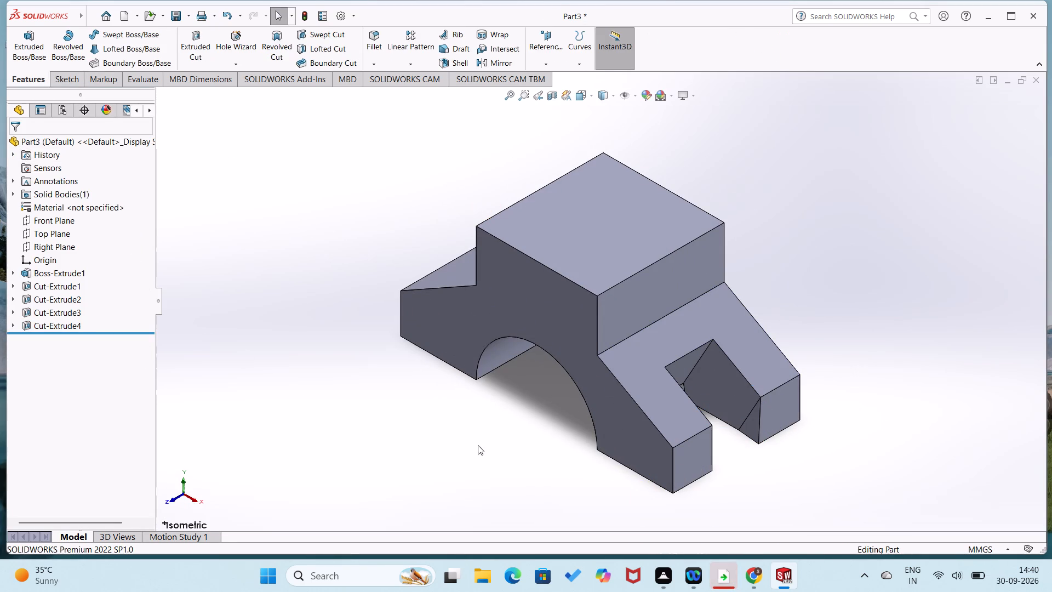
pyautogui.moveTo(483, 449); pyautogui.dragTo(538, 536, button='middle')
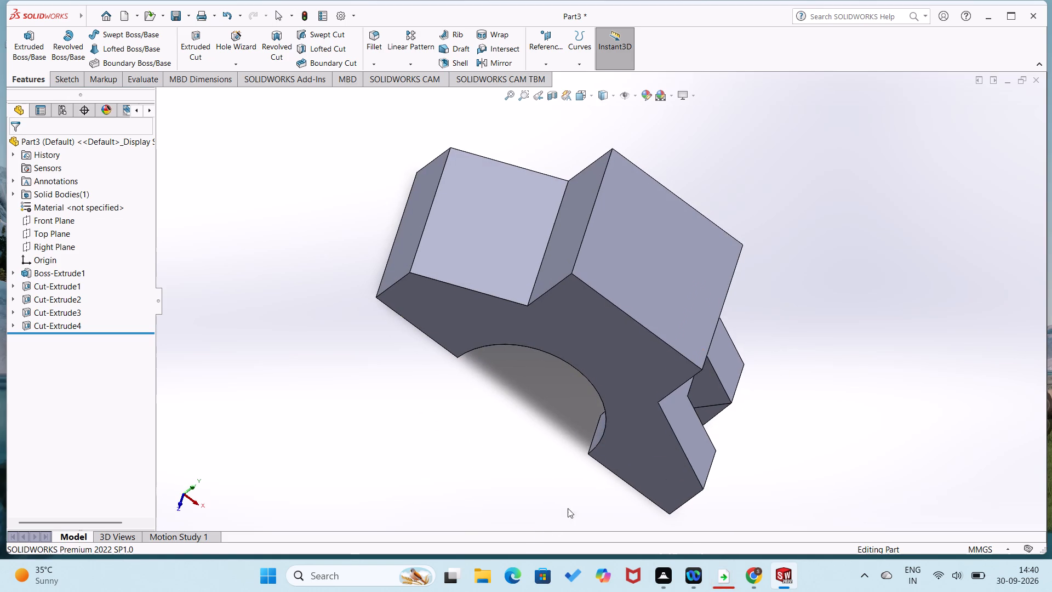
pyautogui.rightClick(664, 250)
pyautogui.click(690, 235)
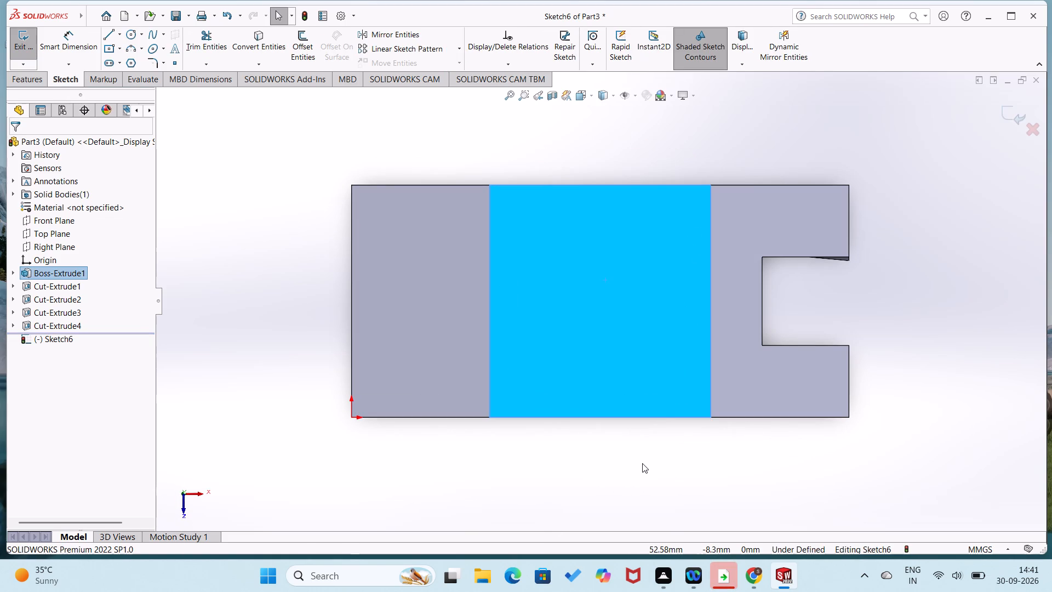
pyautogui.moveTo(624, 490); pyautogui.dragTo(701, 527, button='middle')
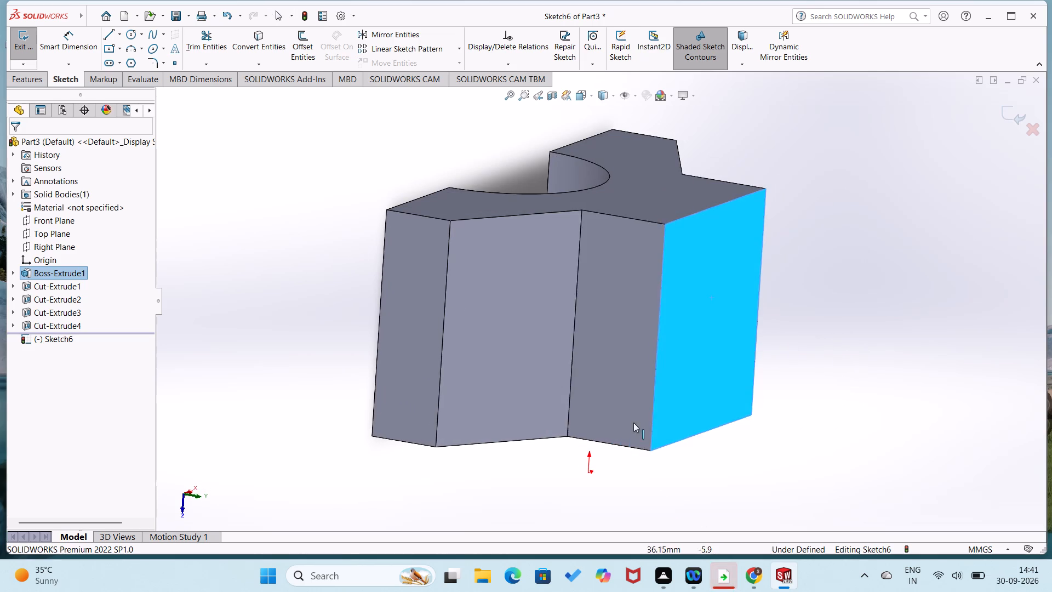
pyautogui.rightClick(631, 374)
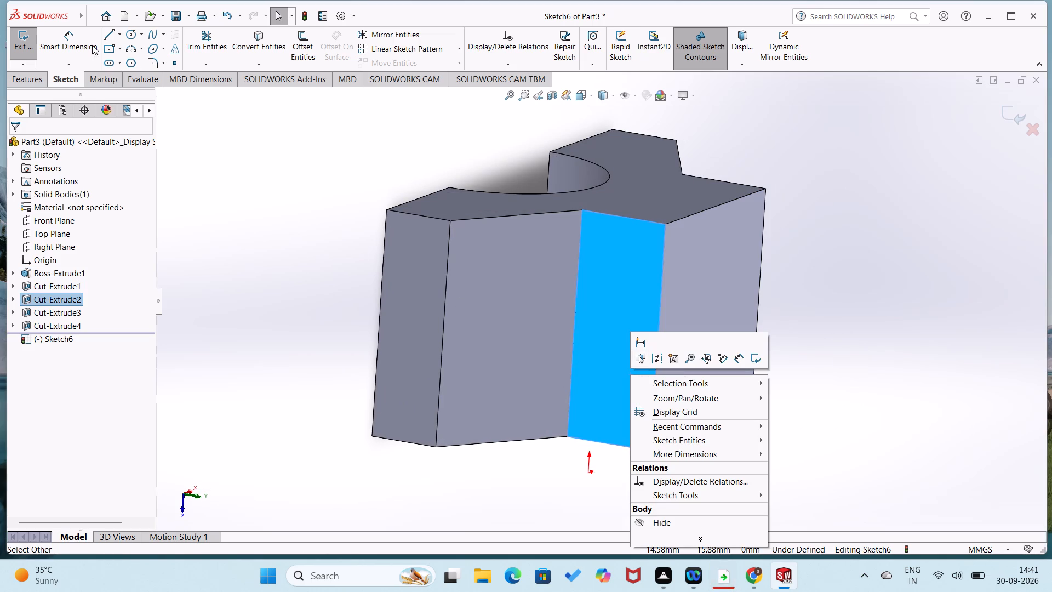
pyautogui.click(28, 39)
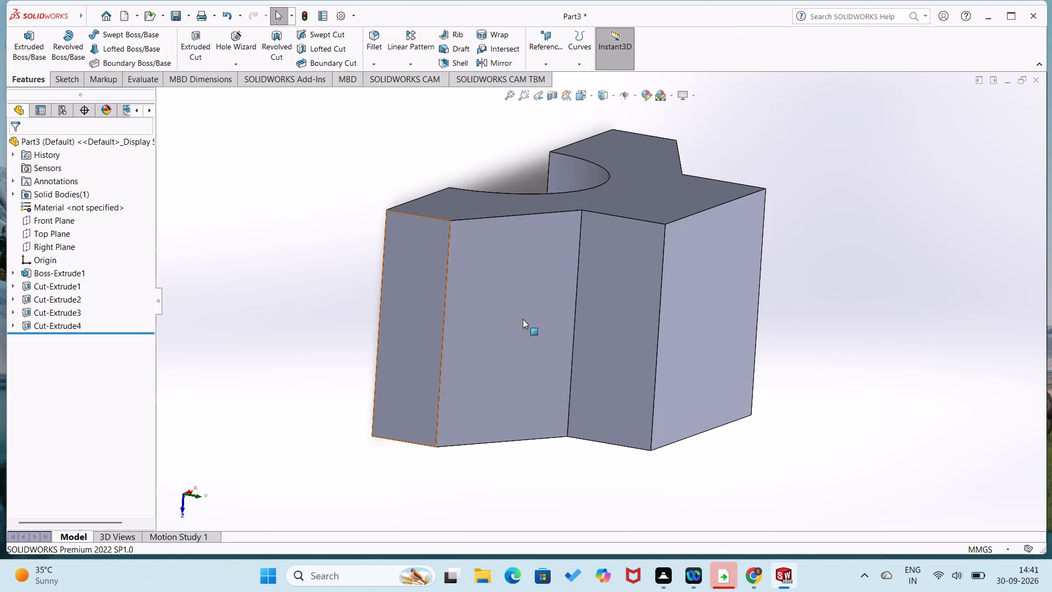
# On the raised block's vertical face opposite the slotted end, sketch a corner rectangle near the middle of the face.
pyautogui.rightClick(598, 344)
pyautogui.click(621, 326)
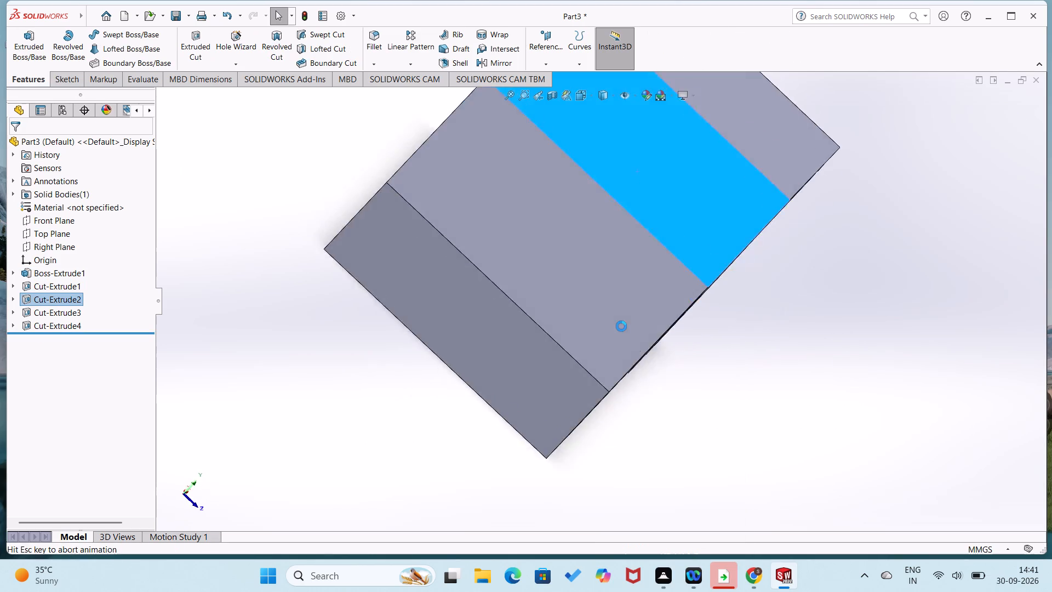
pyautogui.moveTo(331, 327); pyautogui.dragTo(446, 318, button='right')
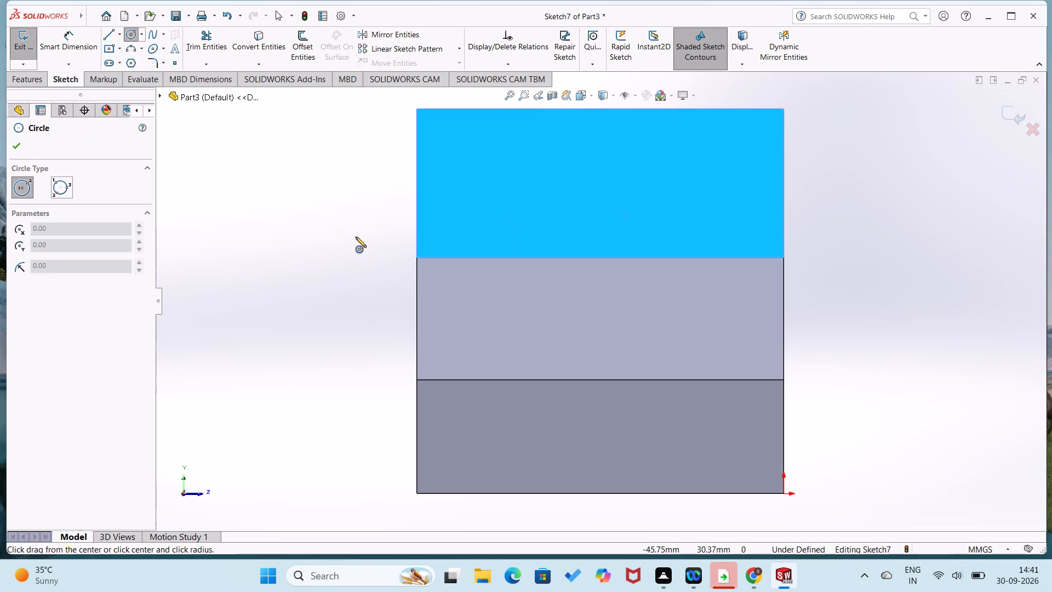
pyautogui.moveTo(353, 232); pyautogui.dragTo(277, 318, button='right')
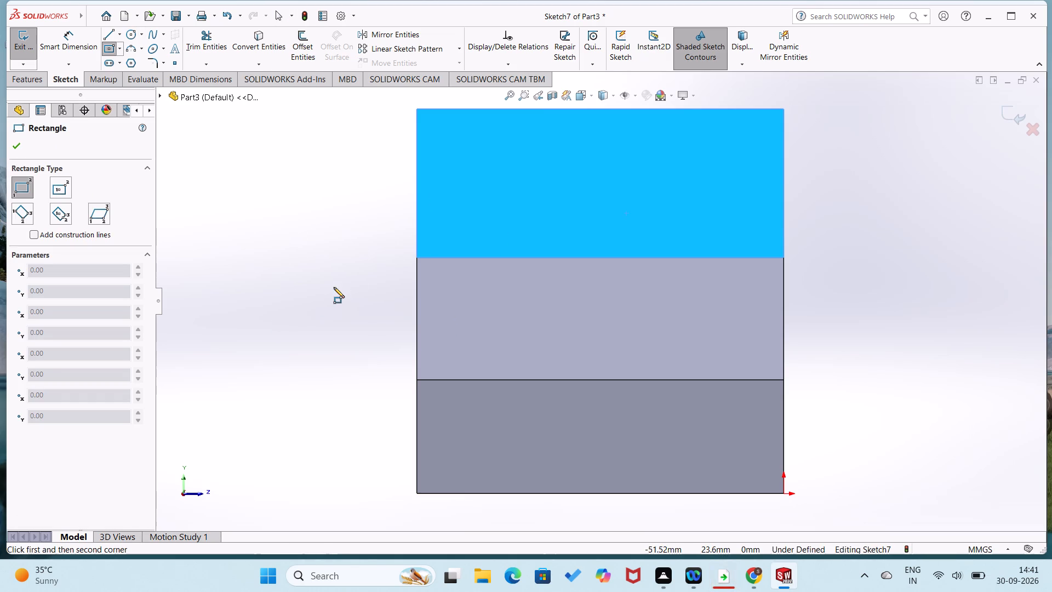
pyautogui.click(519, 149)
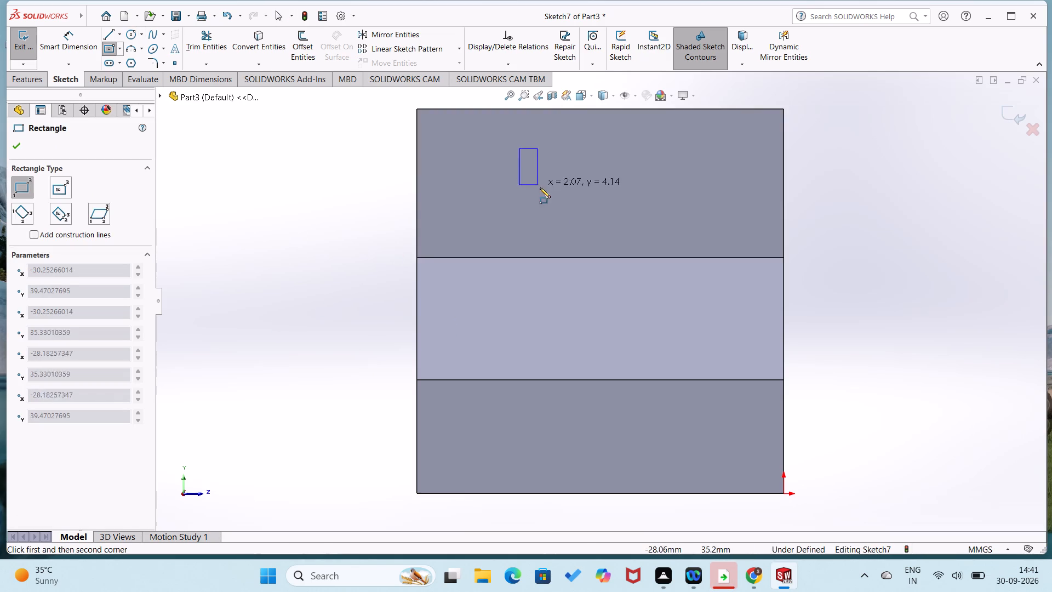
pyautogui.click(640, 219)
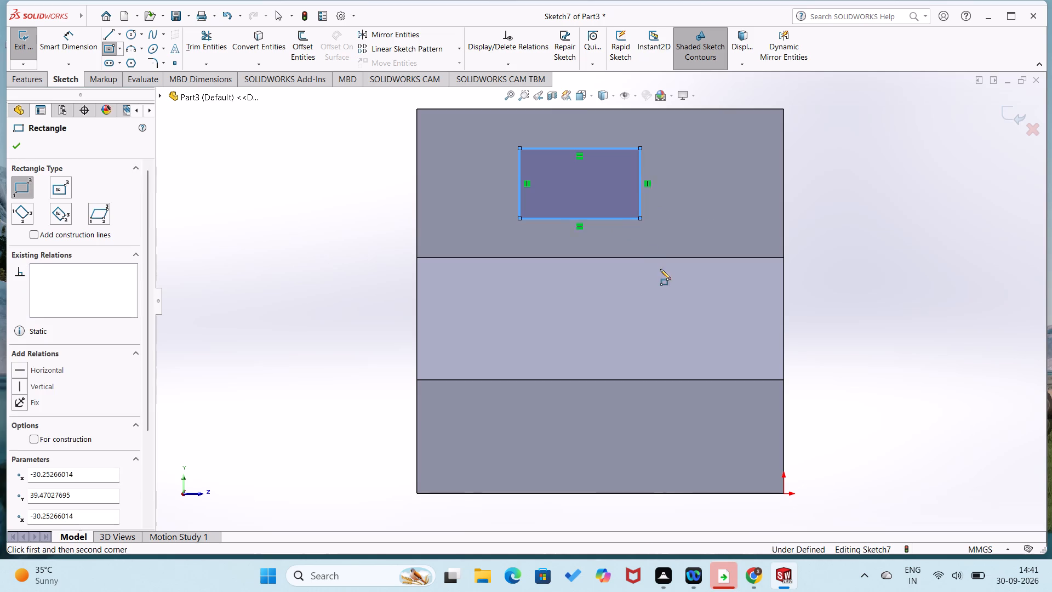
# Dimension the rectangle's horizontal width at 10 mm.
pyautogui.moveTo(676, 252); pyautogui.dragTo(699, 186, button='right')
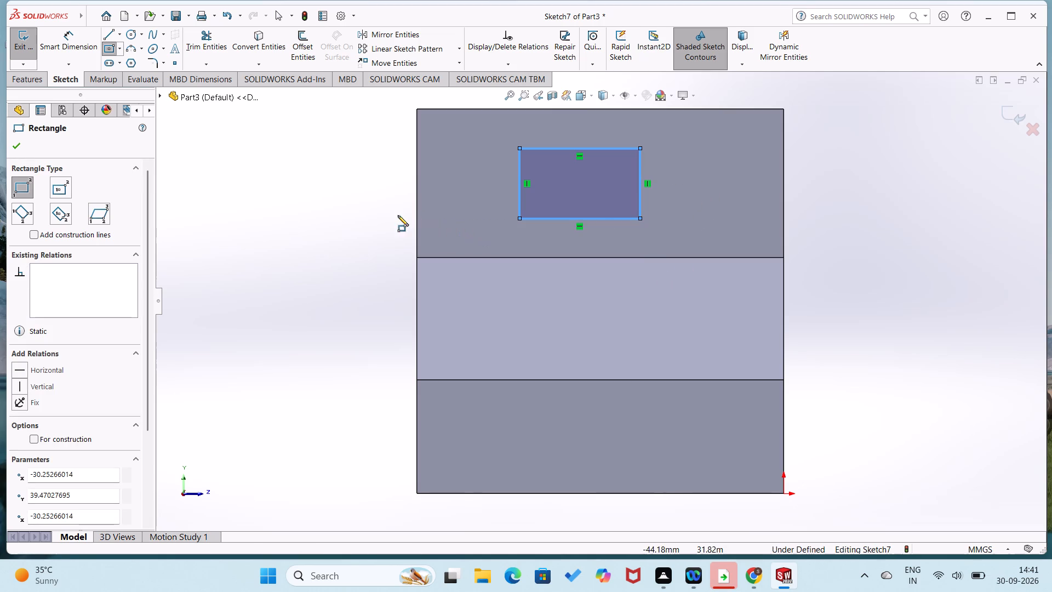
pyautogui.moveTo(388, 227); pyautogui.dragTo(408, 136, button='right')
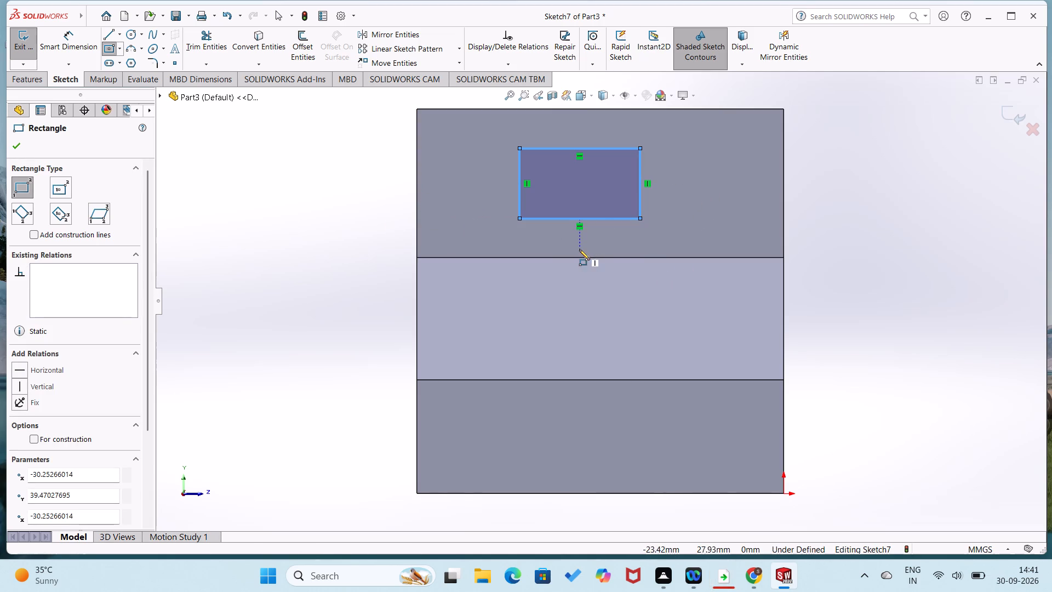
pyautogui.moveTo(342, 316); pyautogui.dragTo(385, 221, button='right')
pyautogui.click(597, 218)
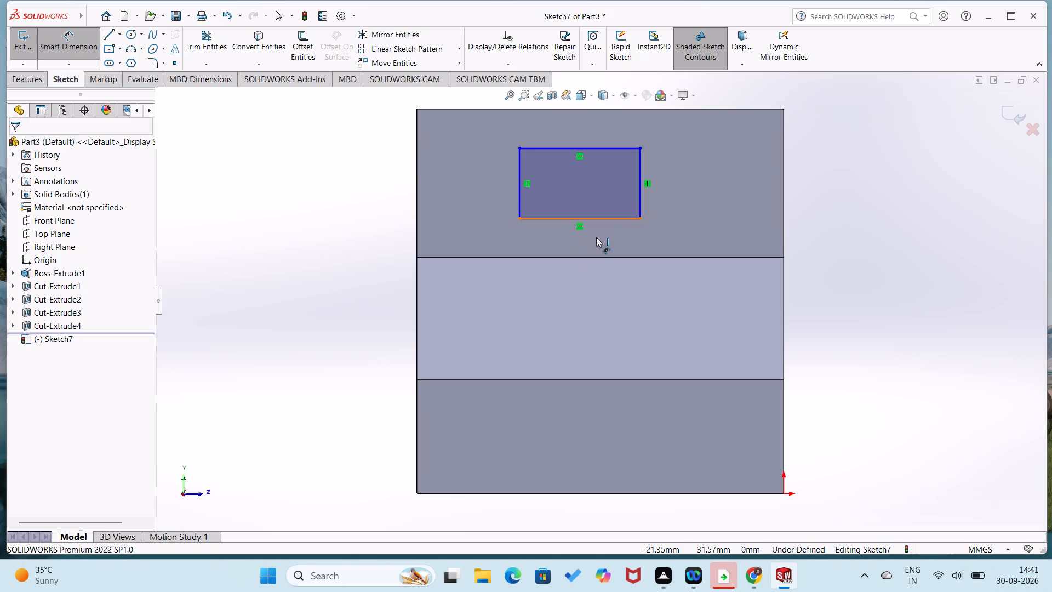
pyautogui.click(596, 246)
pyautogui.write('10')
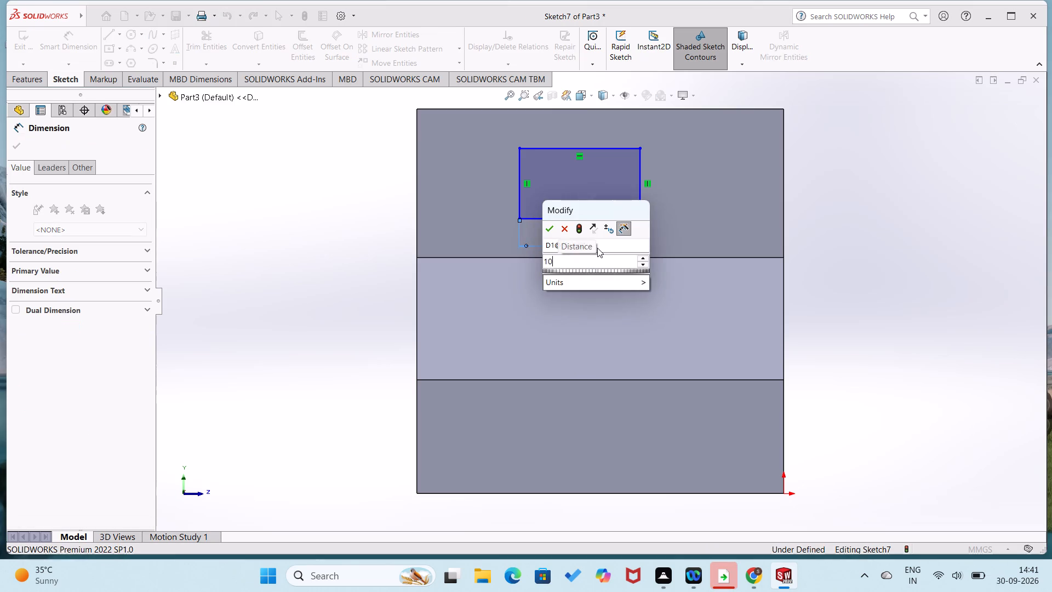
pyautogui.press('Return')
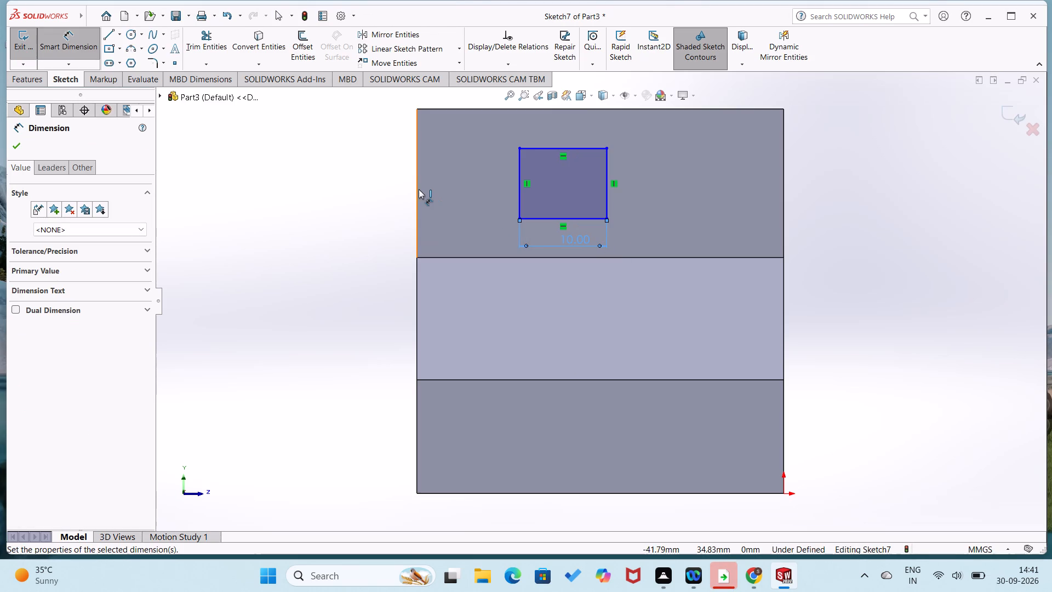
# Dimension the rectangle's nearer vertical side 13 mm from the face's side edge farther from the origin.
pyautogui.click(418, 190)
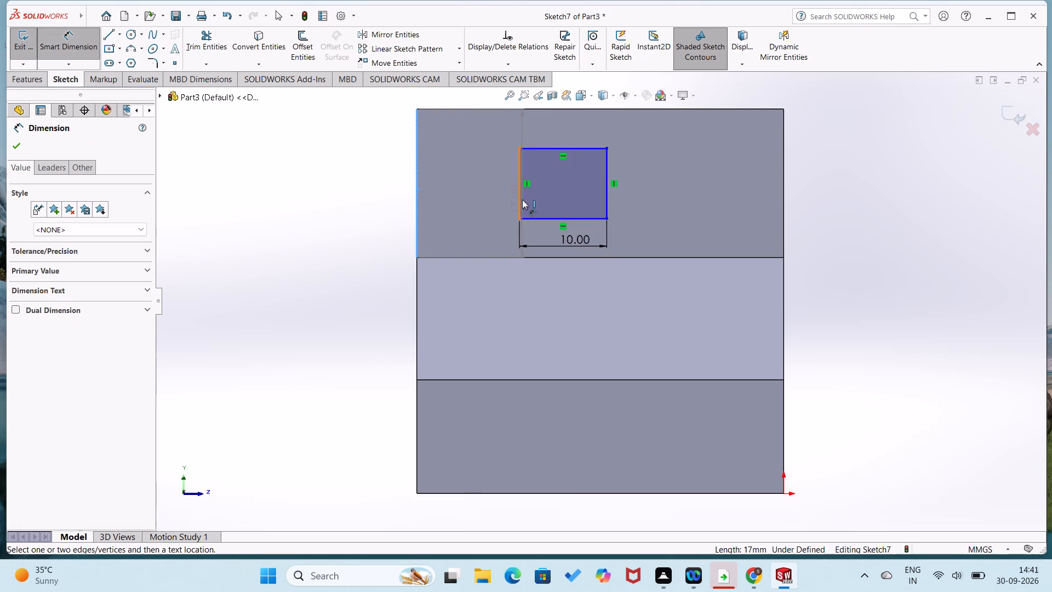
pyautogui.click(522, 200)
pyautogui.click(493, 203)
pyautogui.write('13')
pyautogui.press('Return')
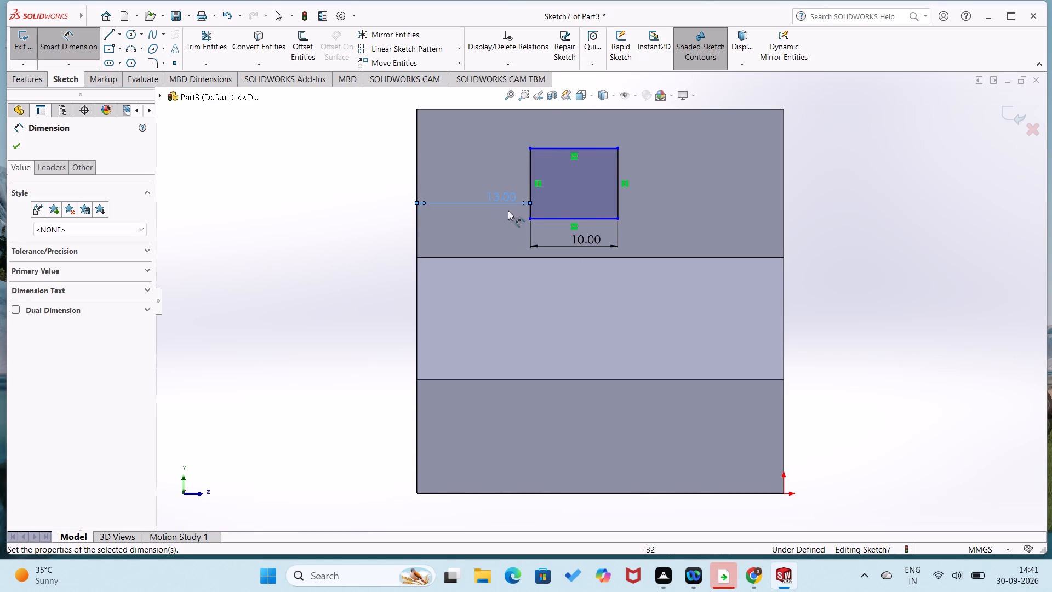
# Dimension the rectangle's height at 10 mm.
pyautogui.click(618, 204)
pyautogui.click(650, 201)
pyautogui.write('10')
pyautogui.press('Return')
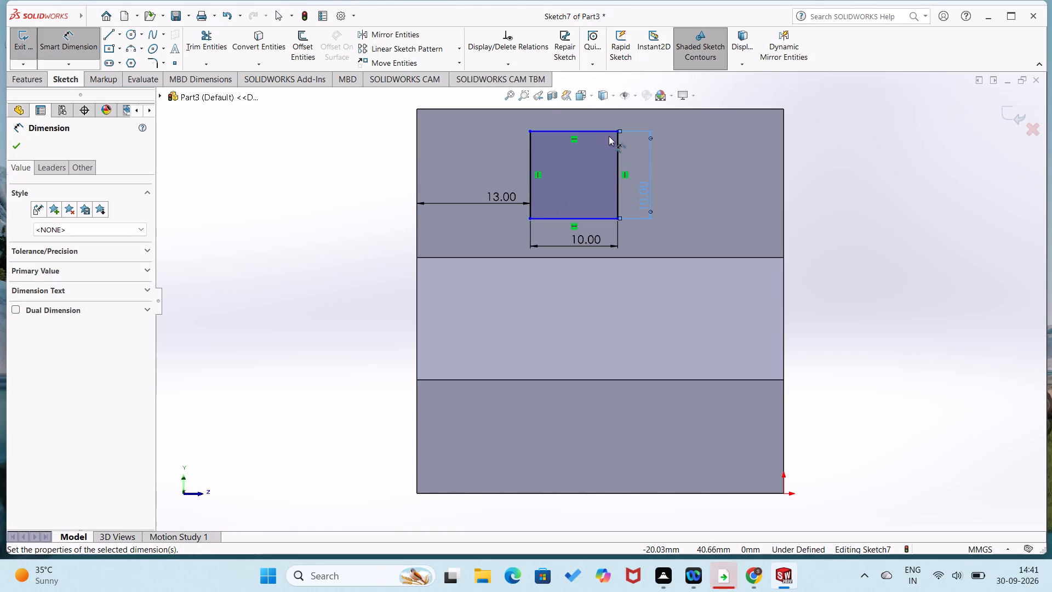
# Dimension the square's upper side 4 mm below the face's top edge.
pyautogui.click(610, 130)
pyautogui.click(620, 110)
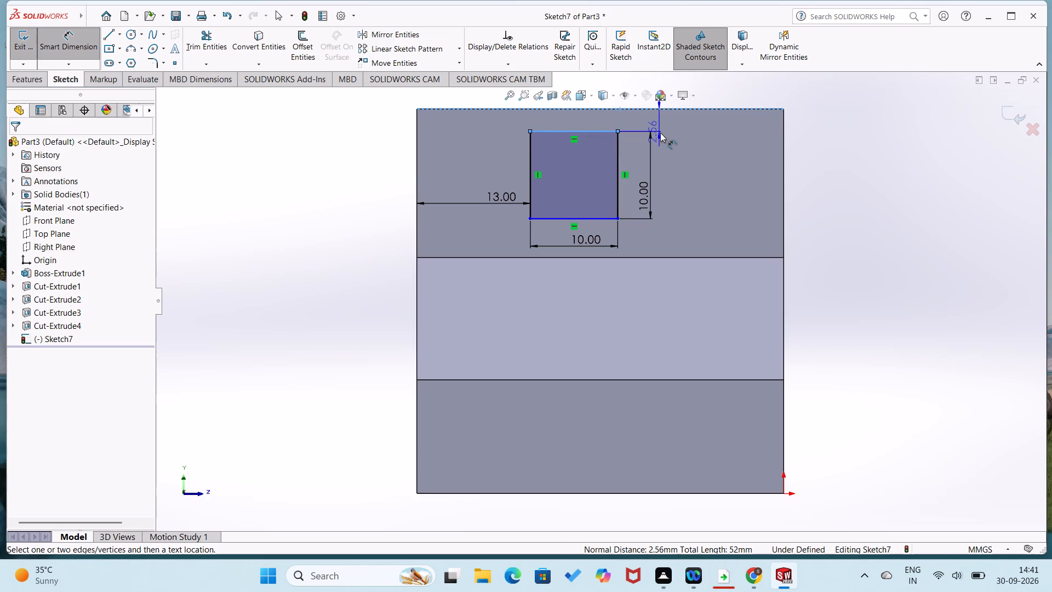
pyautogui.click(668, 134)
pyautogui.press('4')
pyautogui.press('Return')
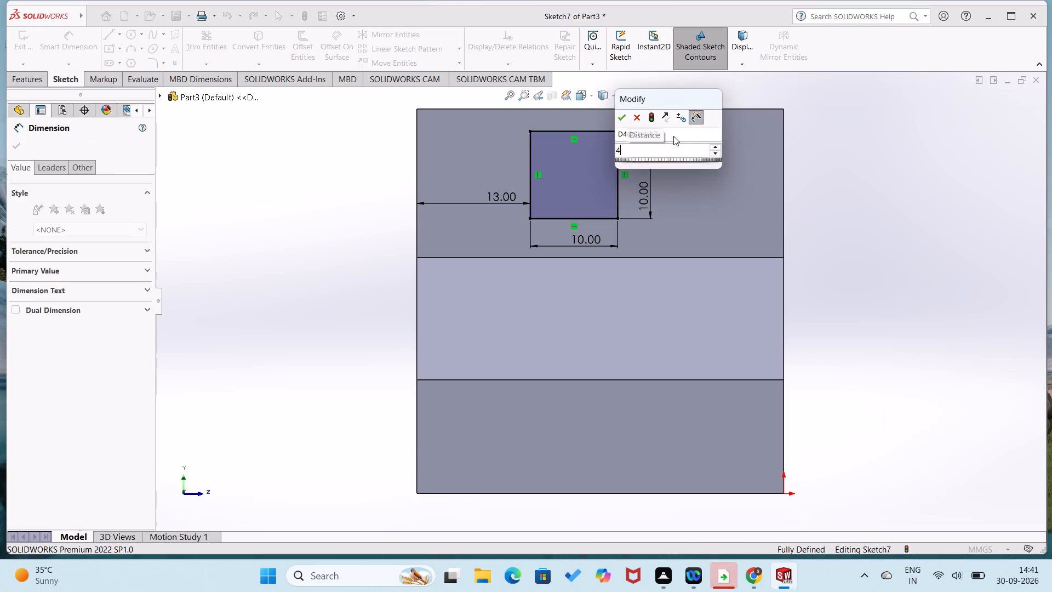
# Check the gap between the square's lower side and the face's lower edge with a trial dimension.
pyautogui.click(518, 257)
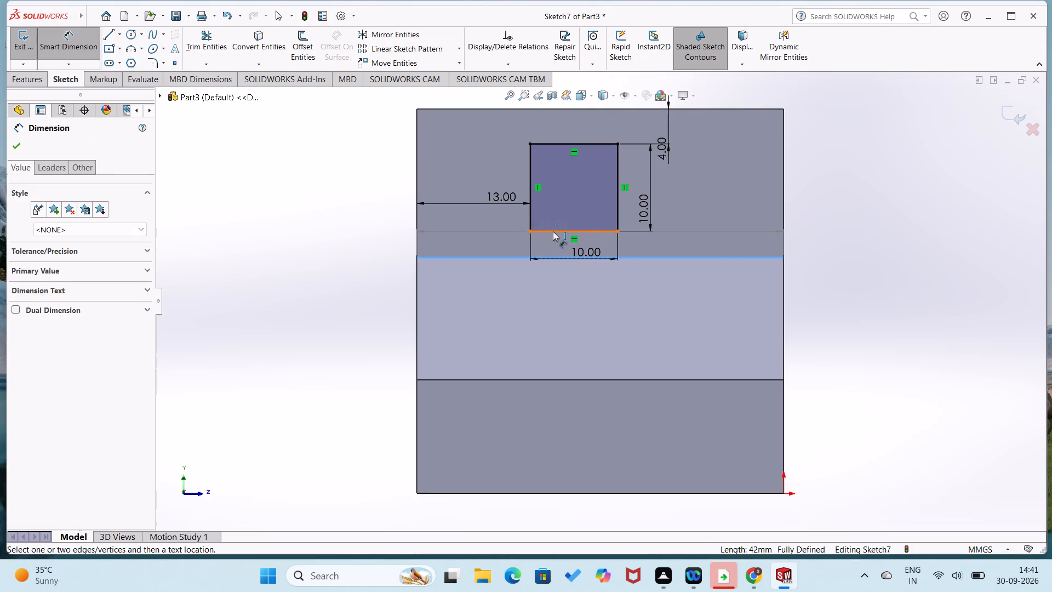
pyautogui.click(553, 231)
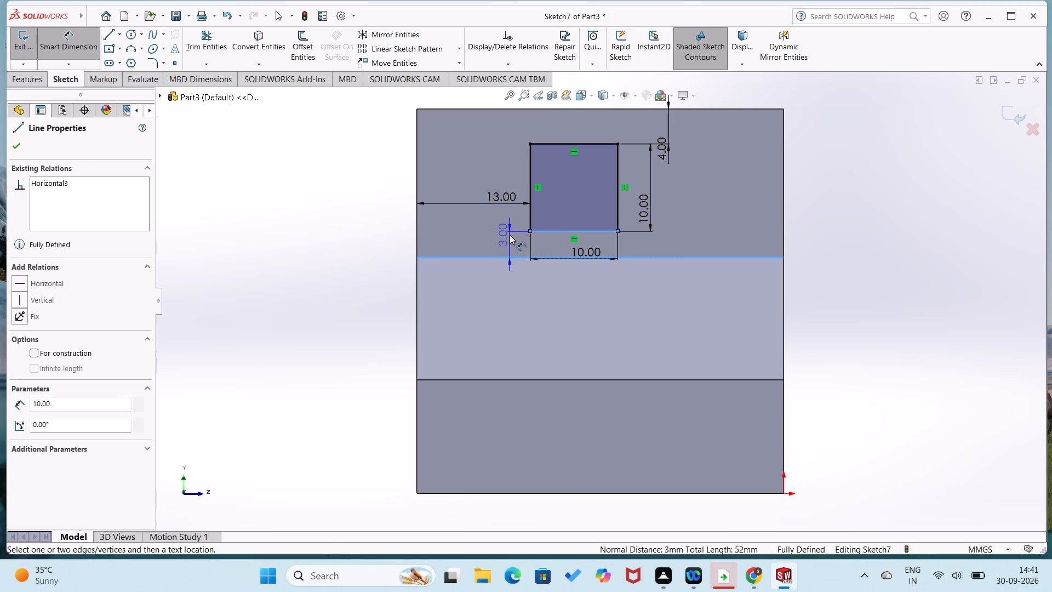
pyautogui.press('Escape')
pyautogui.press('Escape')
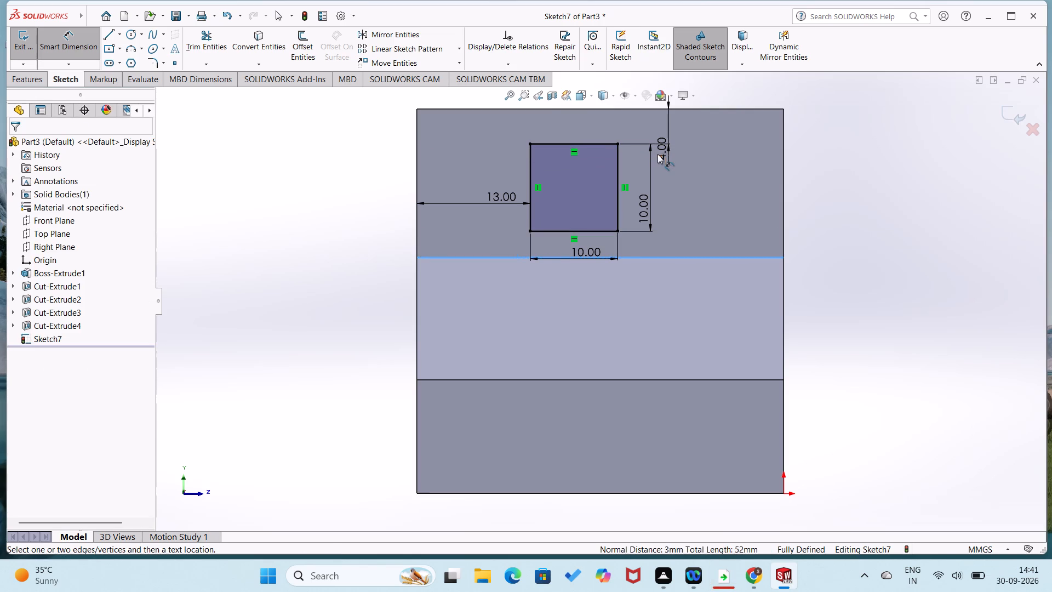
# Set the square's distance from the face's top edge to 3.5 mm.
pyautogui.doubleClick(662, 154)
pyautogui.write('3.5')
pyautogui.press('Return')
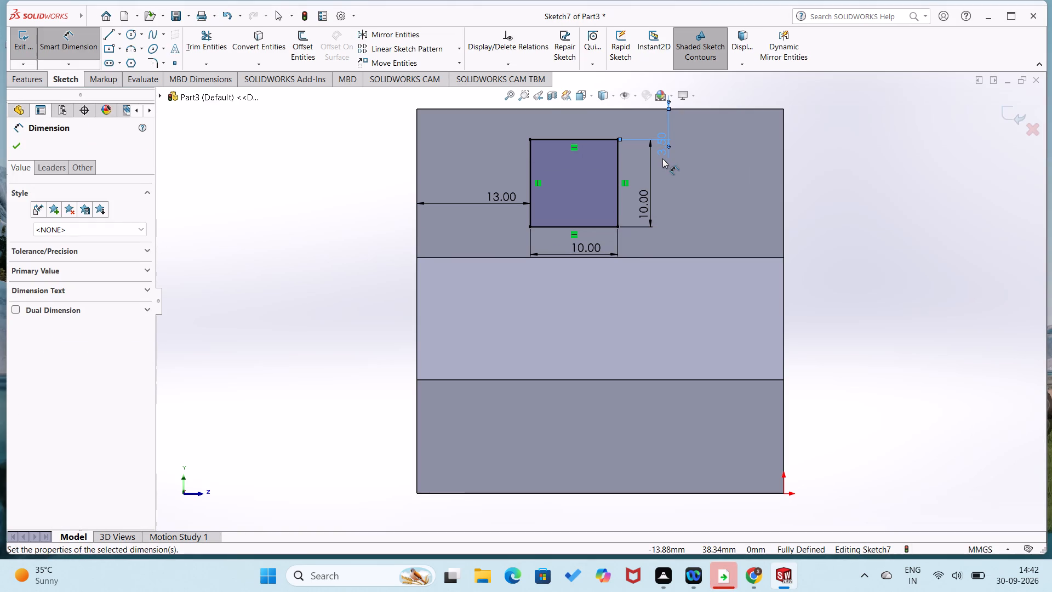
pyautogui.click(378, 217)
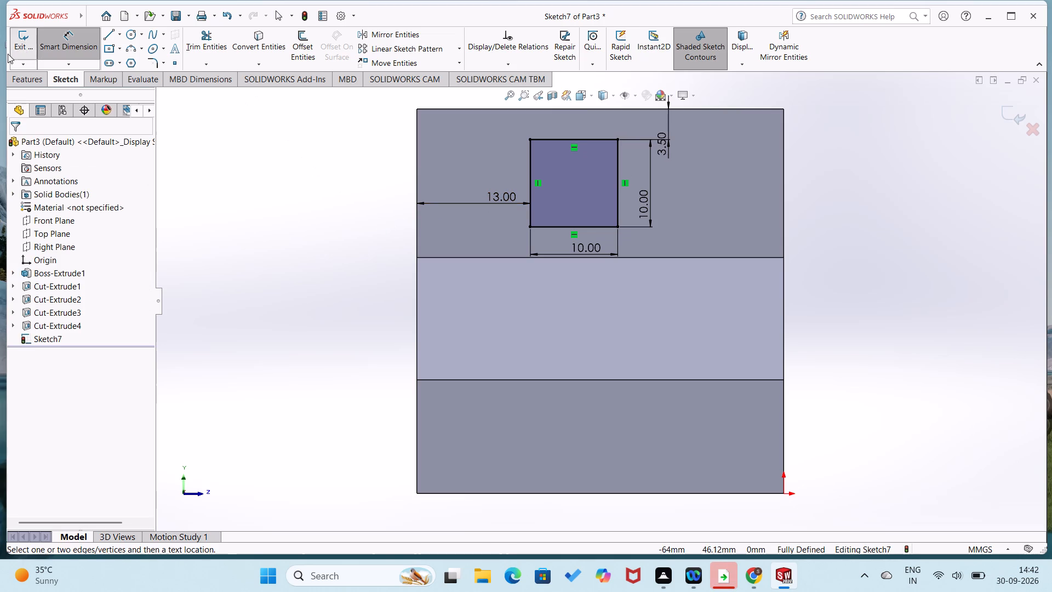
# Cut-extrude the square blind to a 44 mm depth through the raised block toward the slotted end.
pyautogui.click(32, 81)
pyautogui.click(202, 52)
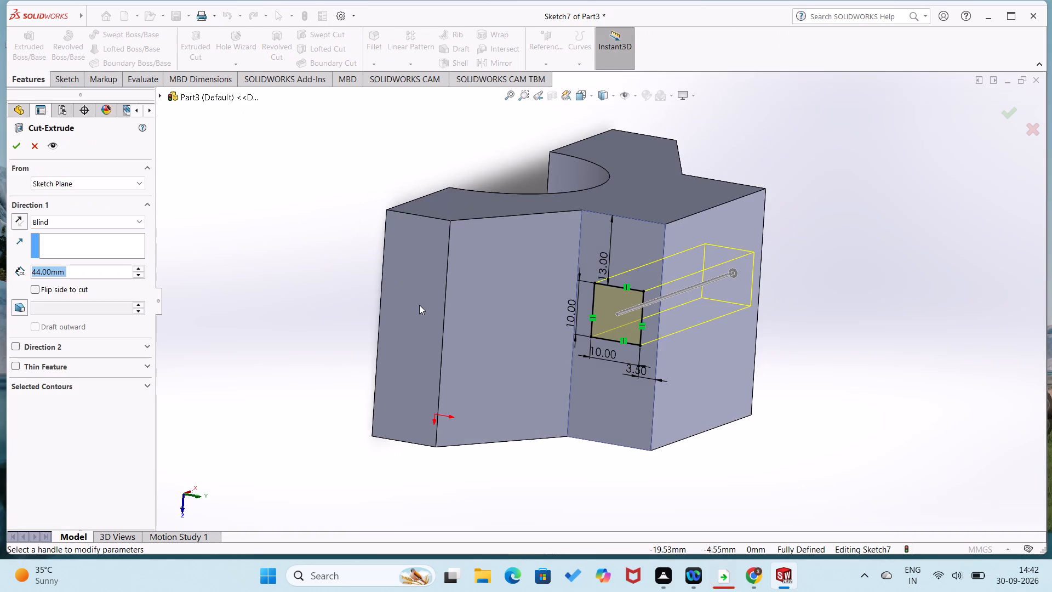
pyautogui.moveTo(419, 305); pyautogui.dragTo(335, 213, button='middle')
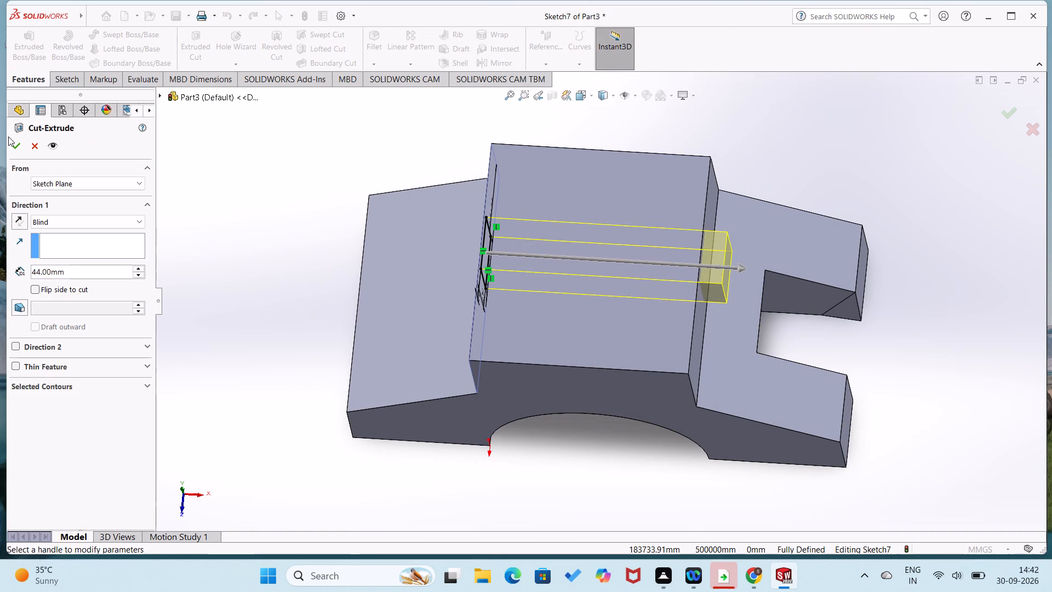
pyautogui.click(9, 140)
pyautogui.click(304, 298)
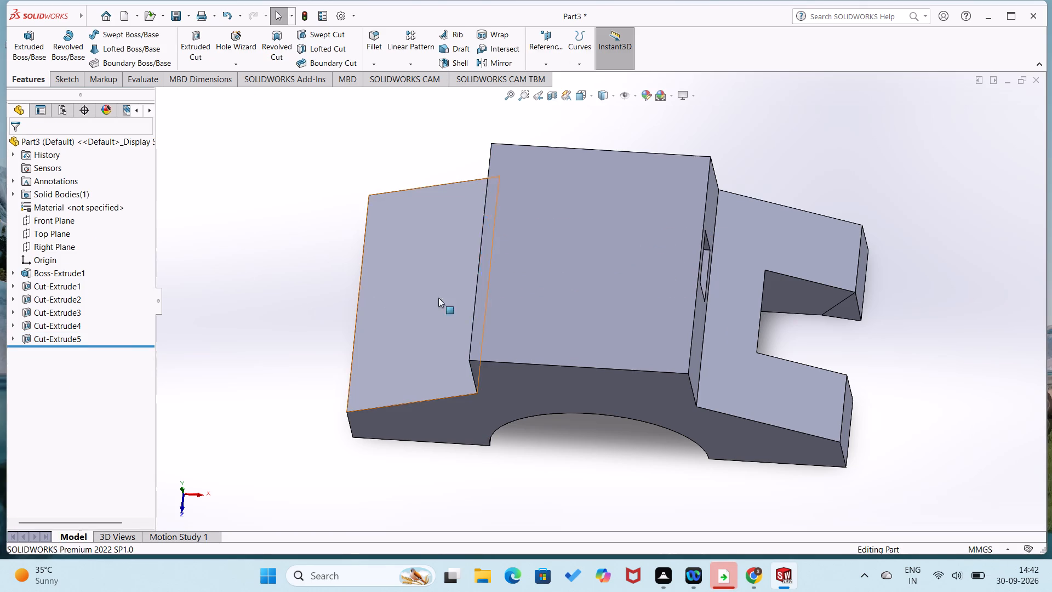
# Sketch a vertical construction line across the raised block's top face, joining the midpoints of its two long-side edges.
pyautogui.rightClick(616, 295)
pyautogui.click(638, 277)
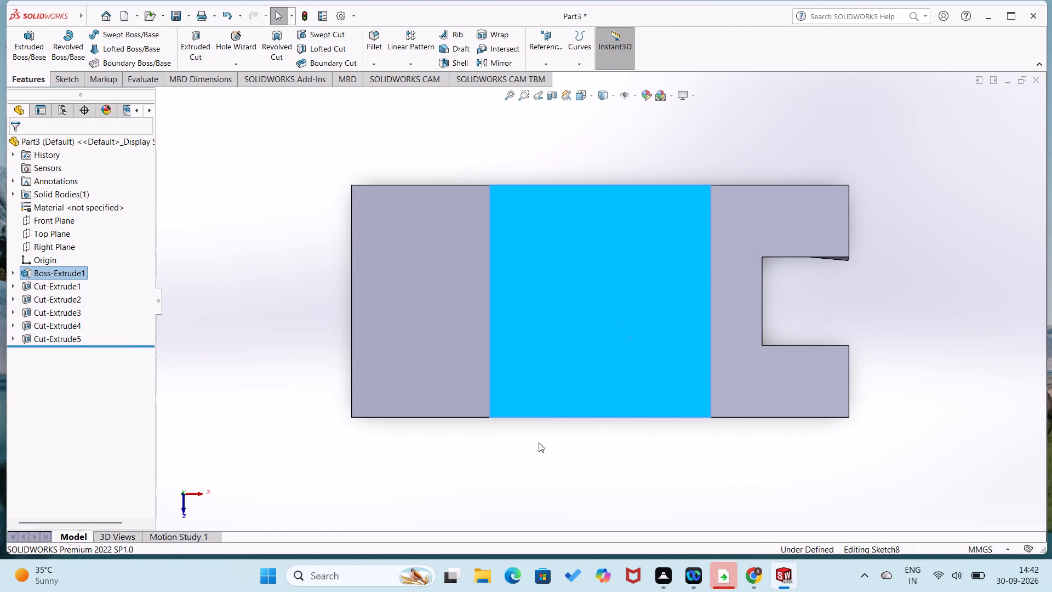
pyautogui.moveTo(523, 466); pyautogui.dragTo(652, 506, button='right')
pyautogui.moveTo(650, 463); pyautogui.dragTo(528, 447, button='right')
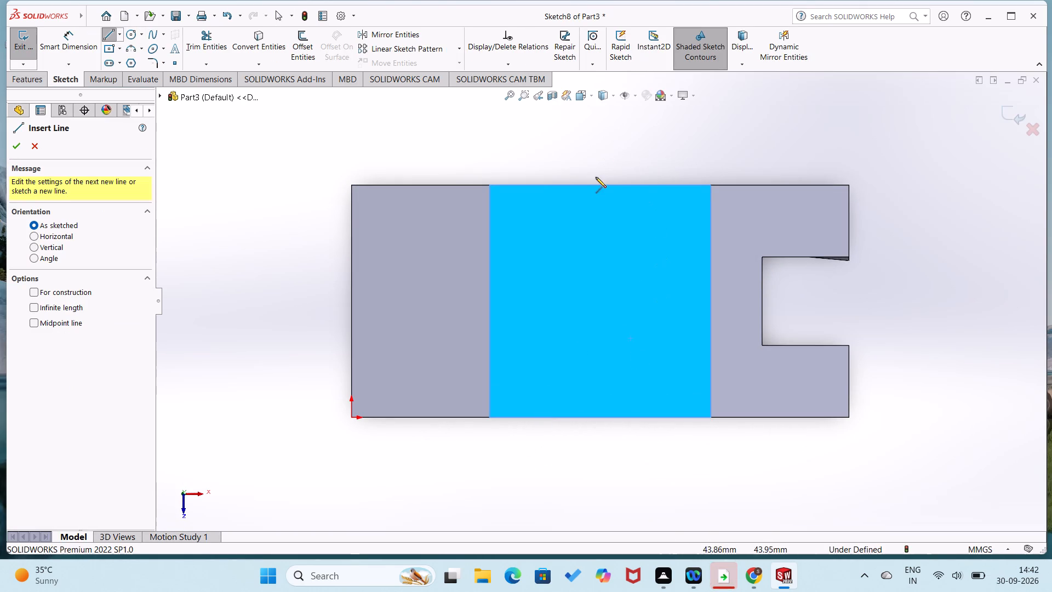
pyautogui.click(600, 186)
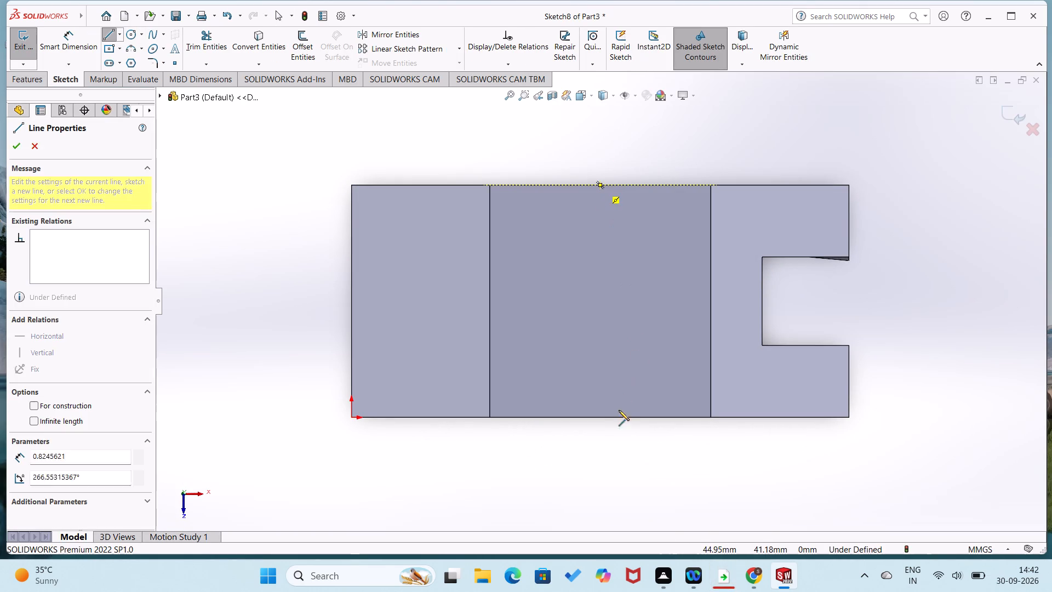
pyautogui.click(602, 417)
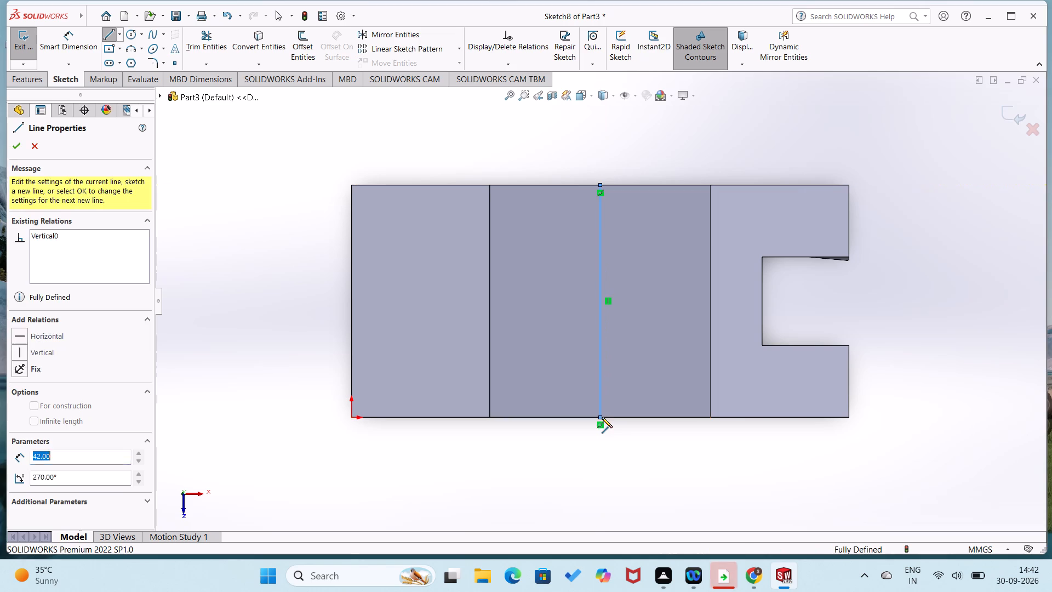
pyautogui.rightClick(600, 417)
pyautogui.click(629, 406)
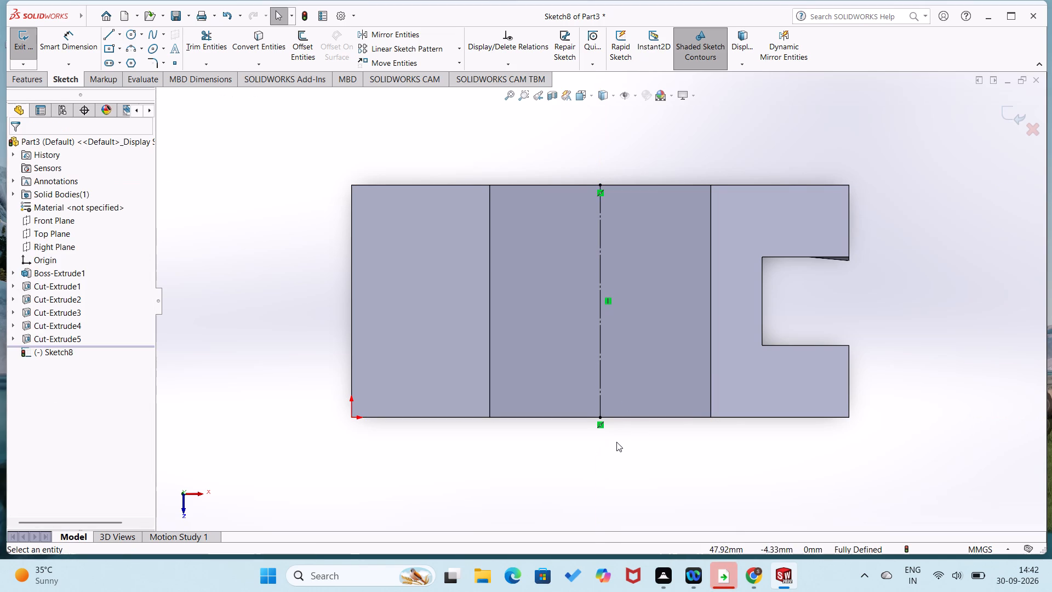
# Sketch a circle centred on the construction line's midpoint and set its diameter to 28 mm.
pyautogui.moveTo(616, 442); pyautogui.dragTo(690, 454, button='right')
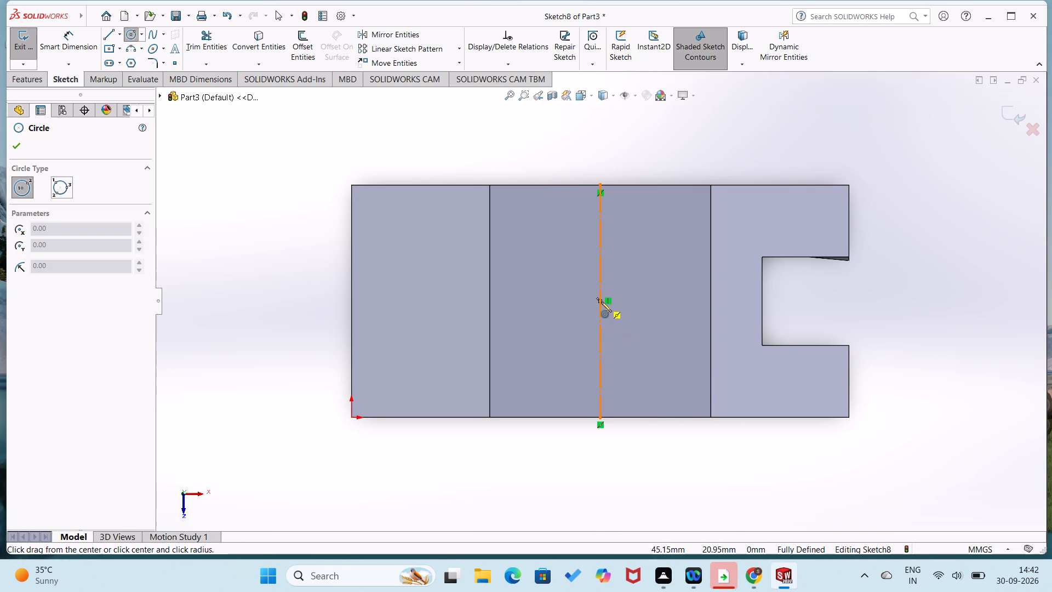
pyautogui.click(601, 301)
pyautogui.click(624, 365)
pyautogui.moveTo(650, 423); pyautogui.dragTo(683, 301, button='right')
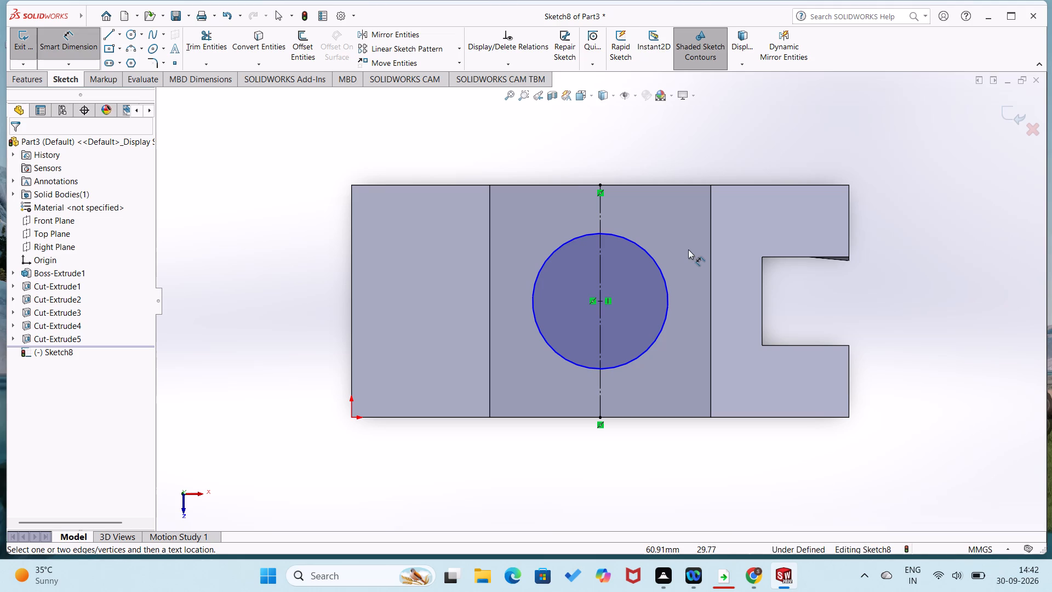
pyautogui.click(669, 294)
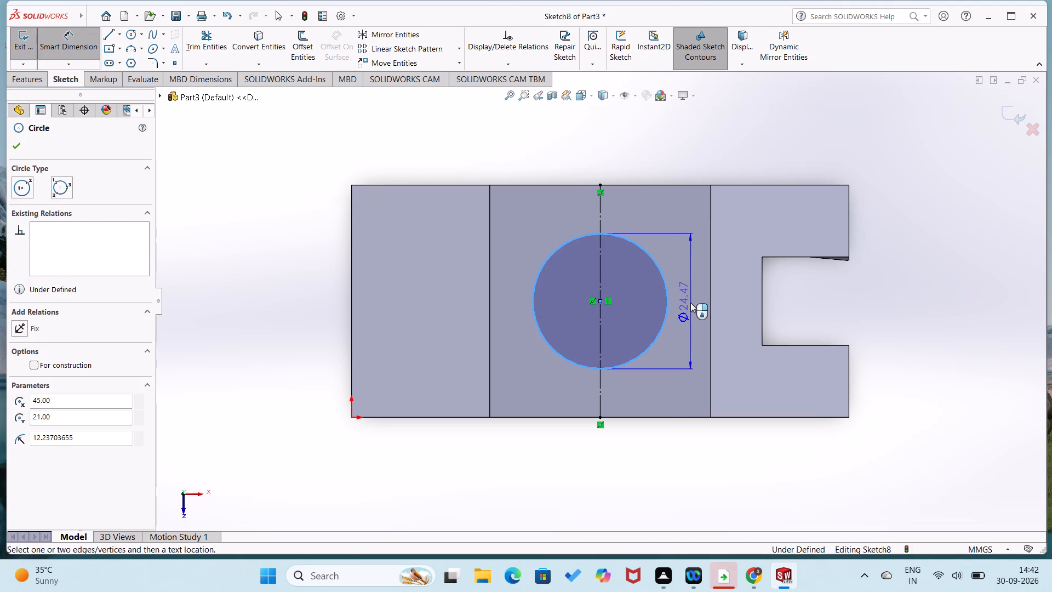
pyautogui.click(694, 305)
pyautogui.write('28')
pyautogui.press('Return')
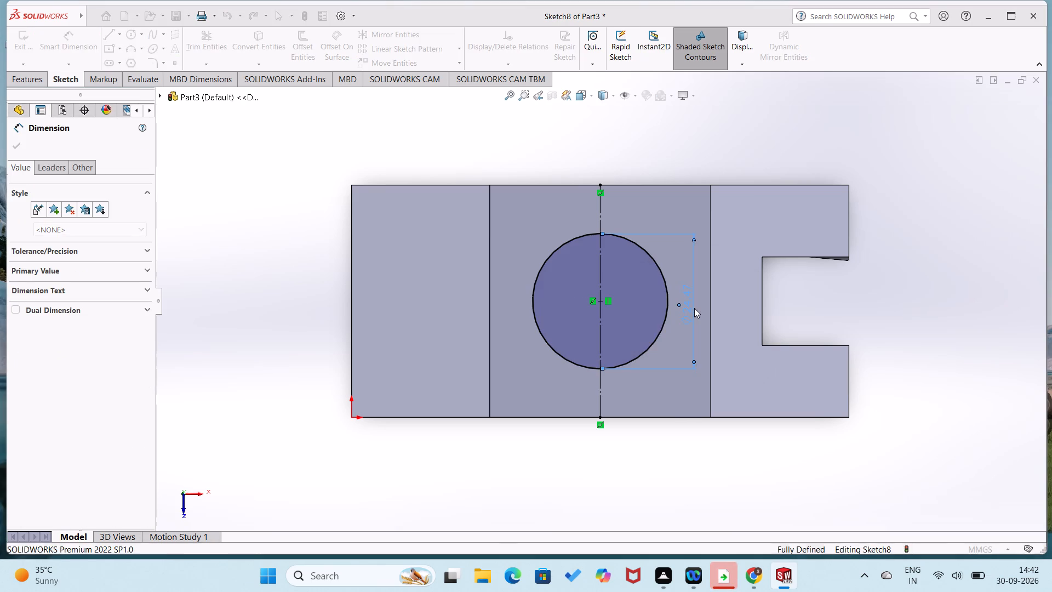
# Cut-extrude the circle blind to a 44 mm depth down through the raised block into the semicircular cut-out.
pyautogui.click(46, 81)
pyautogui.click(202, 56)
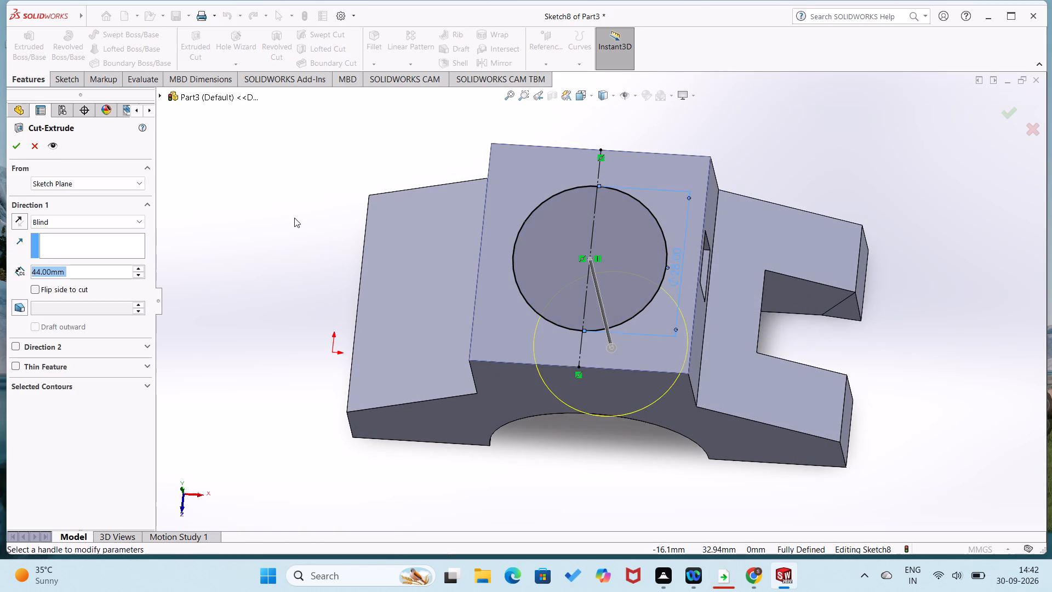
pyautogui.moveTo(592, 485); pyautogui.dragTo(604, 369, button='middle')
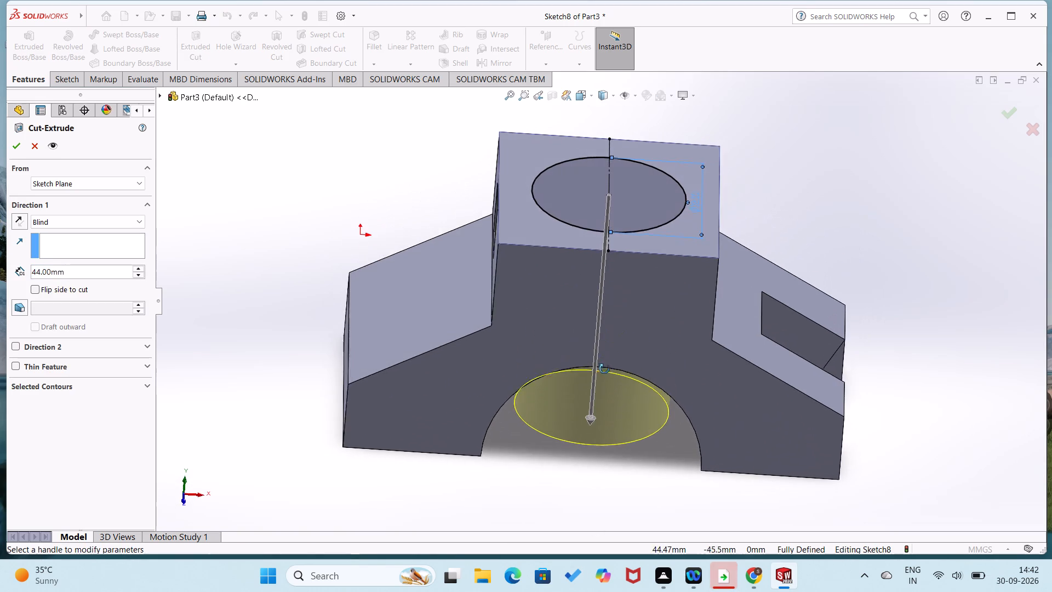
pyautogui.moveTo(604, 369); pyautogui.dragTo(606, 366, button='middle')
pyautogui.click(19, 147)
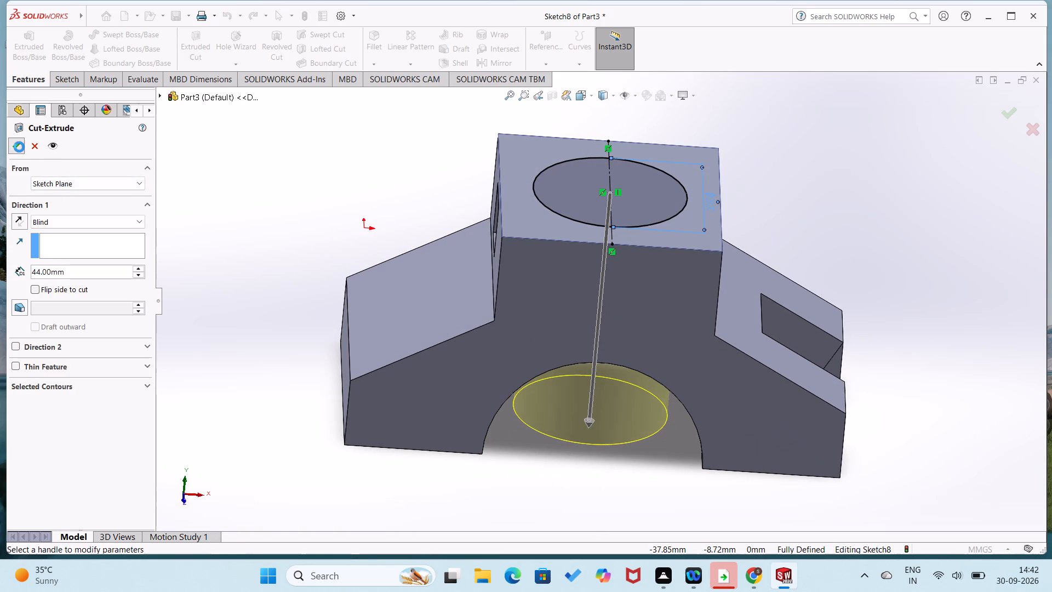
pyautogui.click(224, 295)
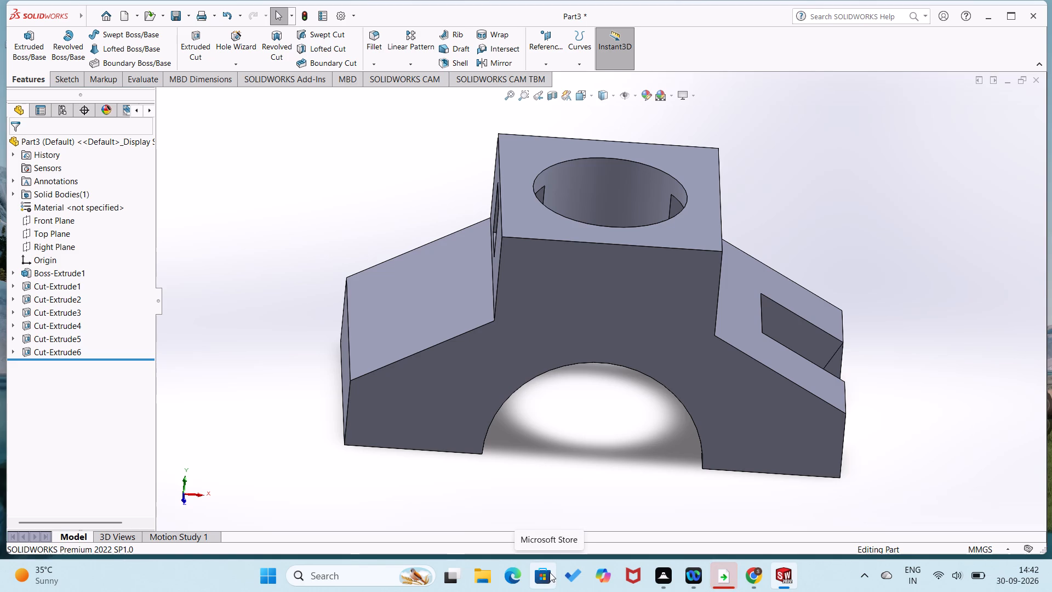
# Sketch a rectangle about 21 mm long on the sloped face opposite the slotted end, starting from the face's outer edge.
pyautogui.hotkey('ctrl', '7')
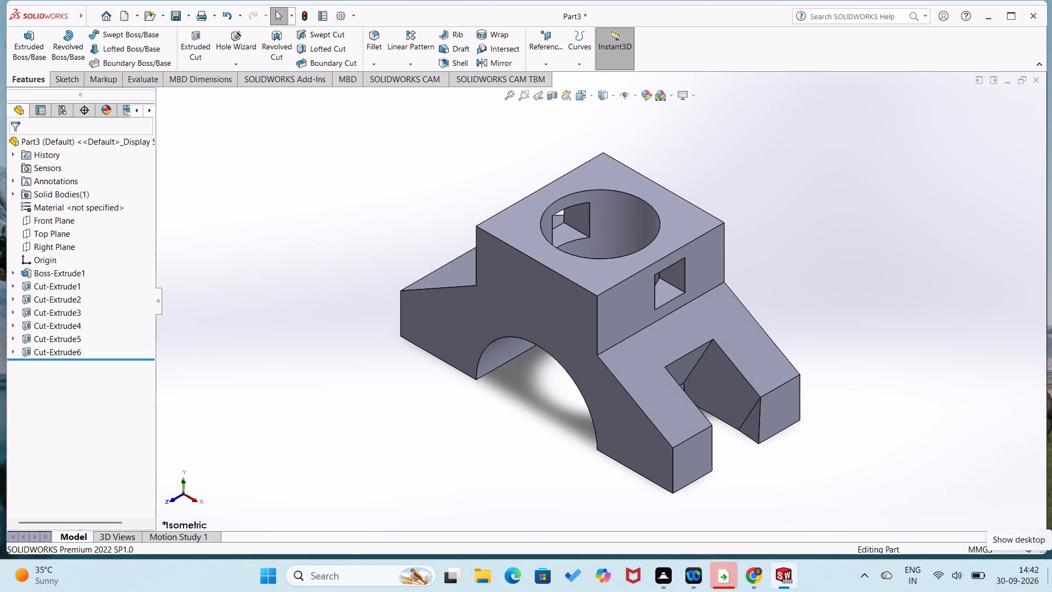
pyautogui.moveTo(399, 408); pyautogui.dragTo(399, 409, button='middle')
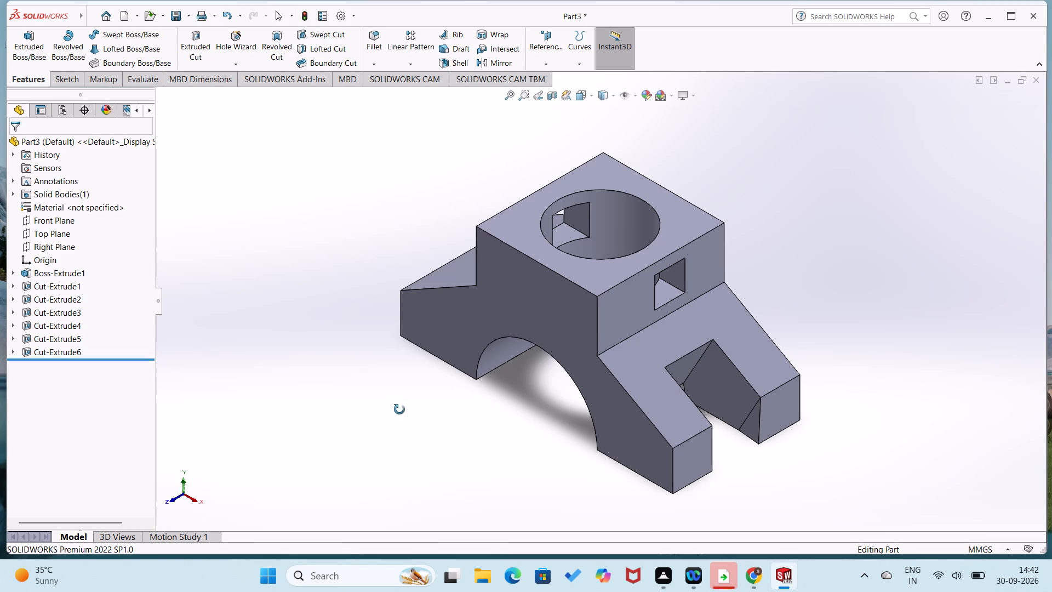
pyautogui.moveTo(399, 409); pyautogui.dragTo(495, 517, button='middle')
pyautogui.rightClick(522, 290)
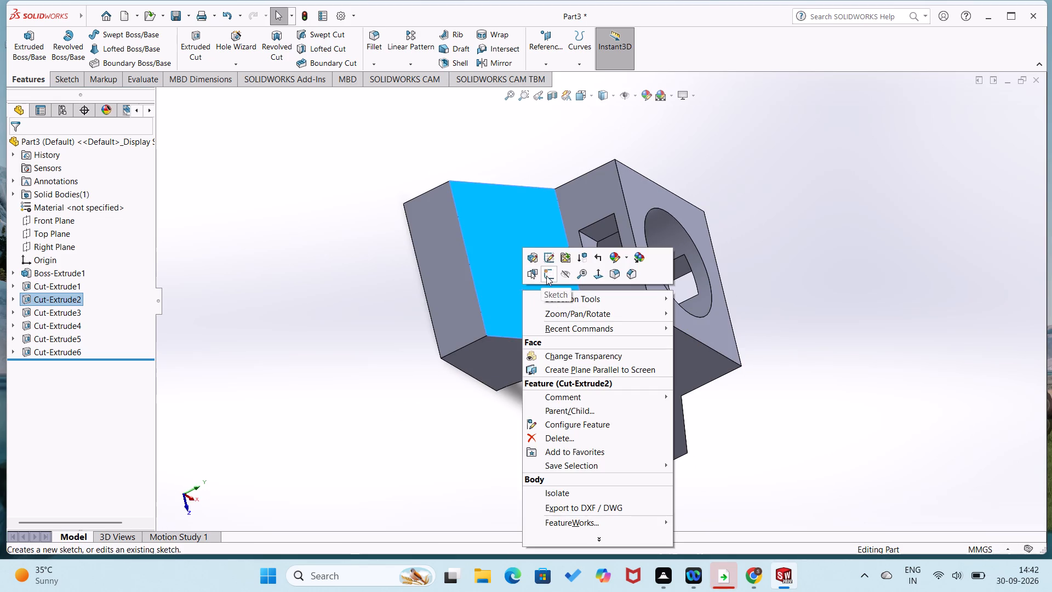
pyautogui.click(546, 276)
pyautogui.moveTo(306, 374); pyautogui.dragTo(228, 395, button='right')
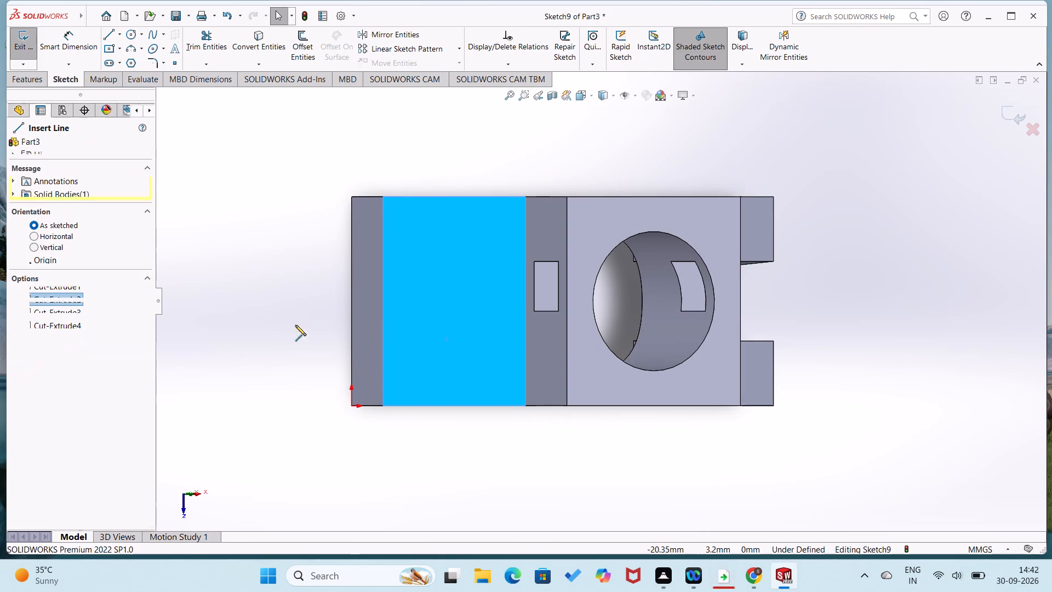
pyautogui.click(383, 240)
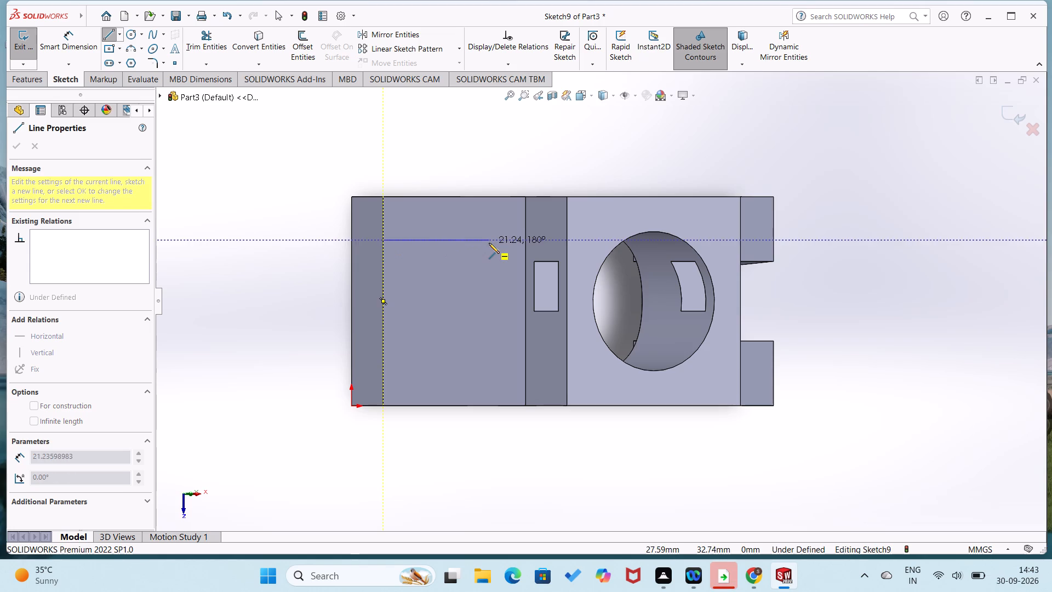
pyautogui.click(489, 243)
pyautogui.click(488, 339)
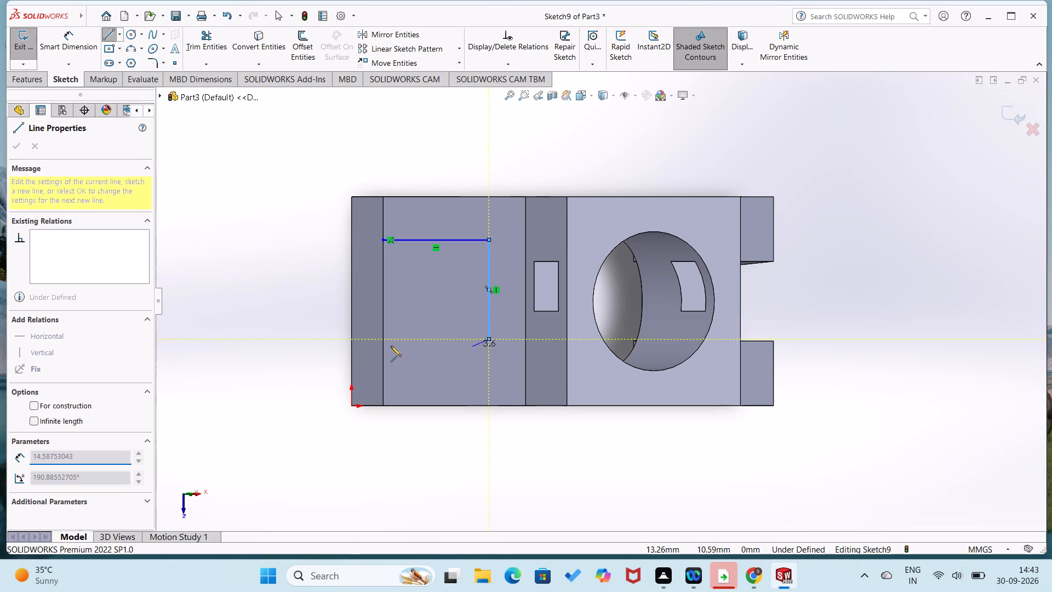
pyautogui.moveTo(382, 339); pyautogui.dragTo(382, 334)
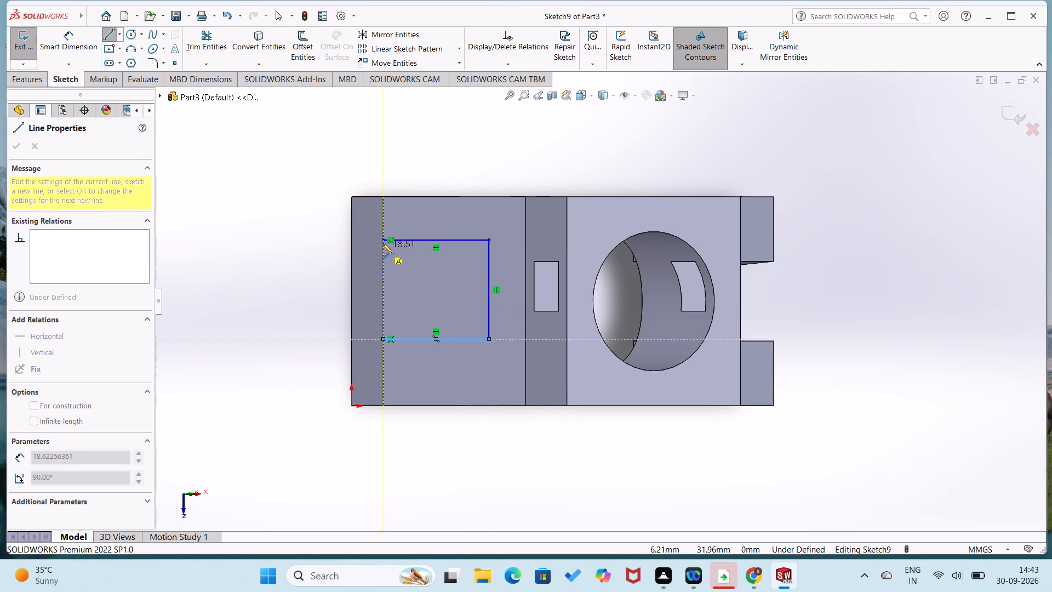
pyautogui.click(382, 239)
# Dimension the rectangle's upper side 13 mm from the sloped face's upper edge.
pyautogui.moveTo(328, 282); pyautogui.dragTo(388, 161, button='right')
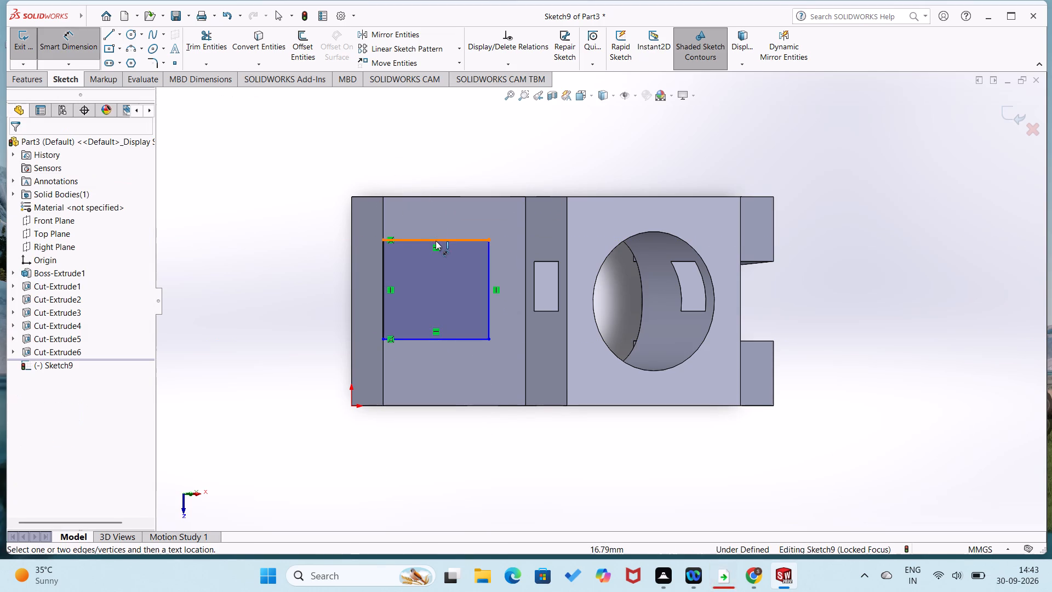
pyautogui.click(439, 240)
pyautogui.click(450, 196)
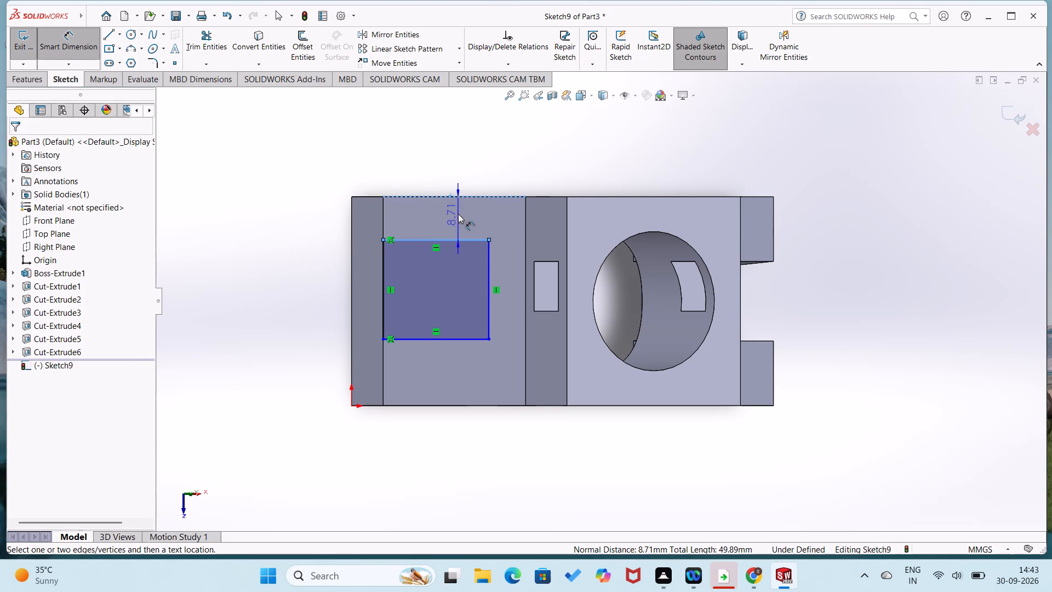
pyautogui.click(458, 214)
pyautogui.write('13')
pyautogui.press('Return')
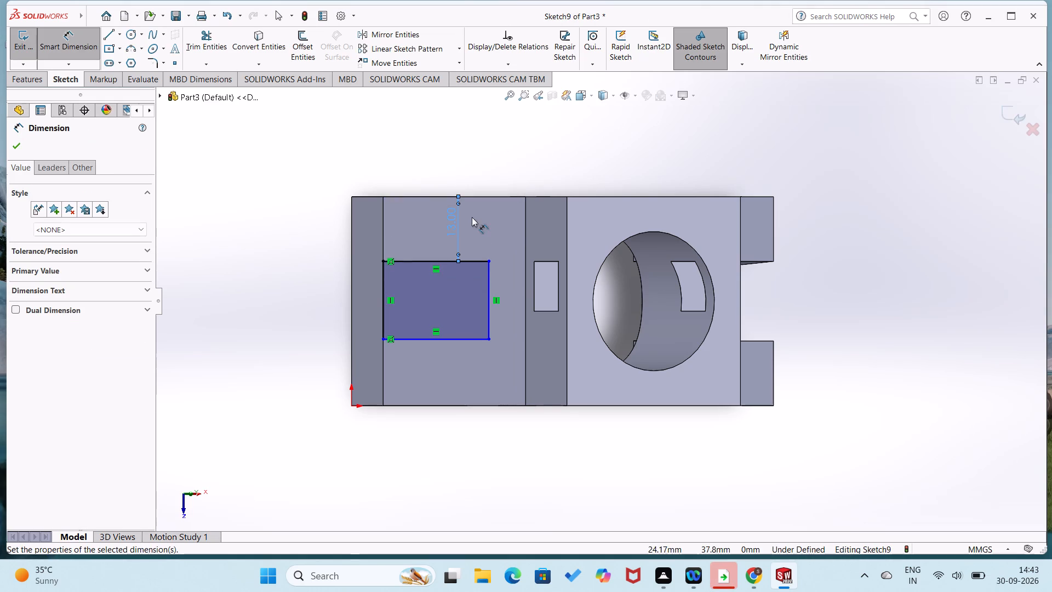
# Dimension the rectangle's lower side 13 mm from the sloped face's lower edge.
pyautogui.click(385, 298)
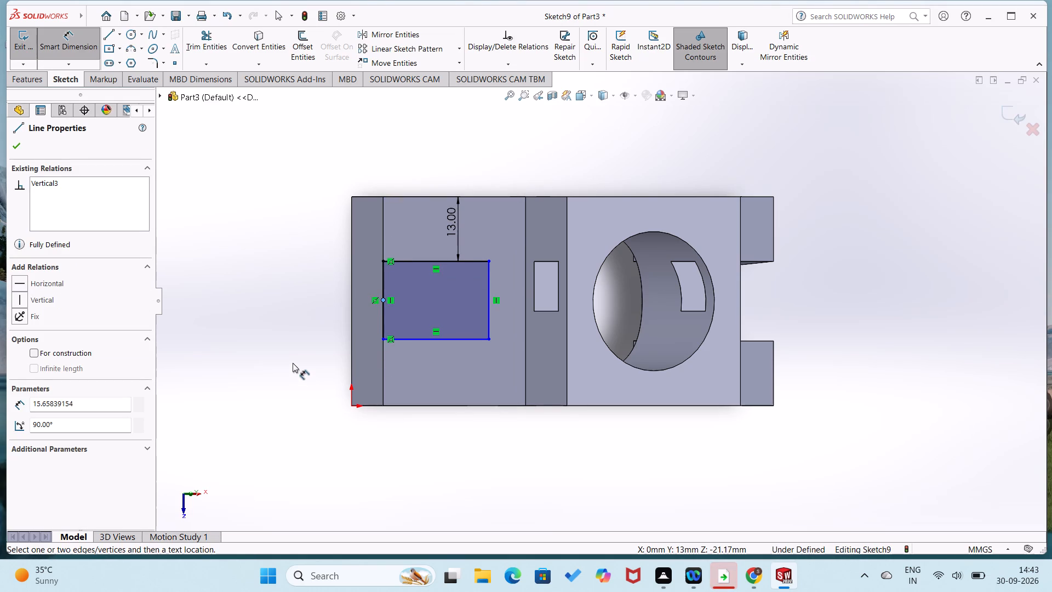
pyautogui.press('Escape')
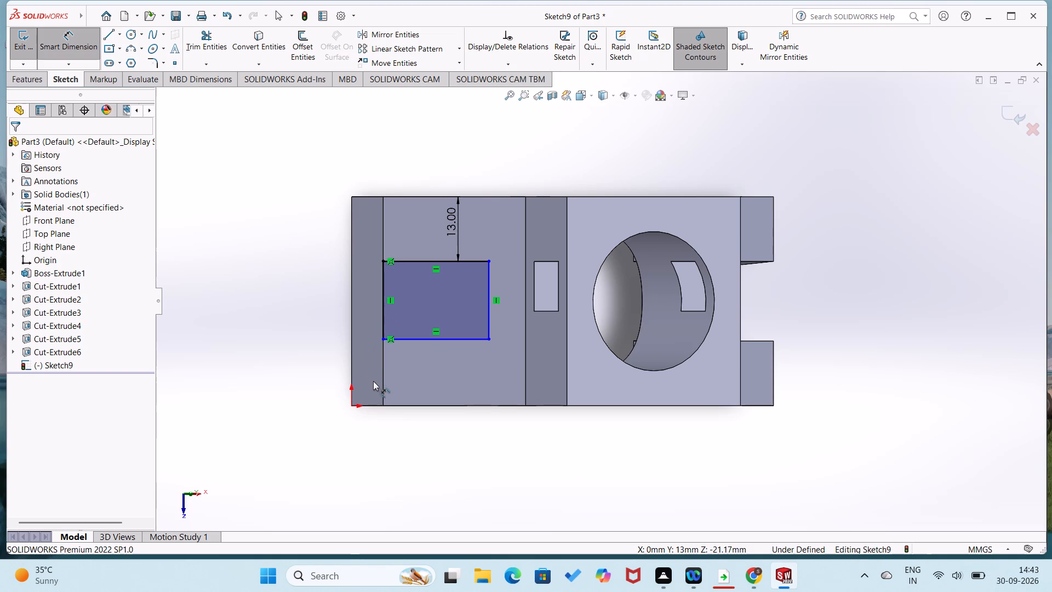
pyautogui.click(404, 404)
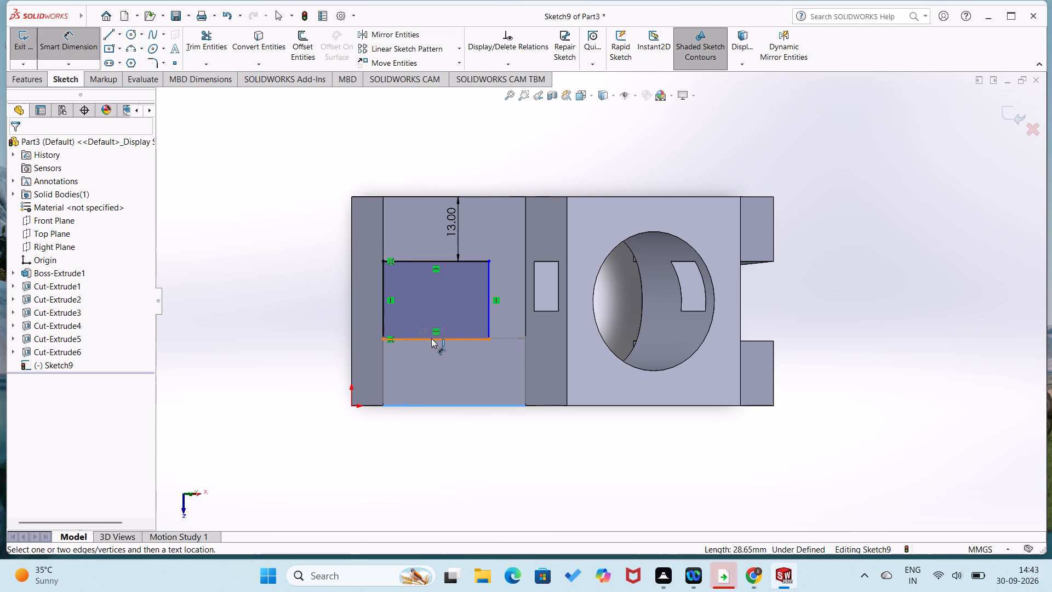
pyautogui.click(431, 338)
pyautogui.click(452, 378)
pyautogui.write('13')
pyautogui.press('Return')
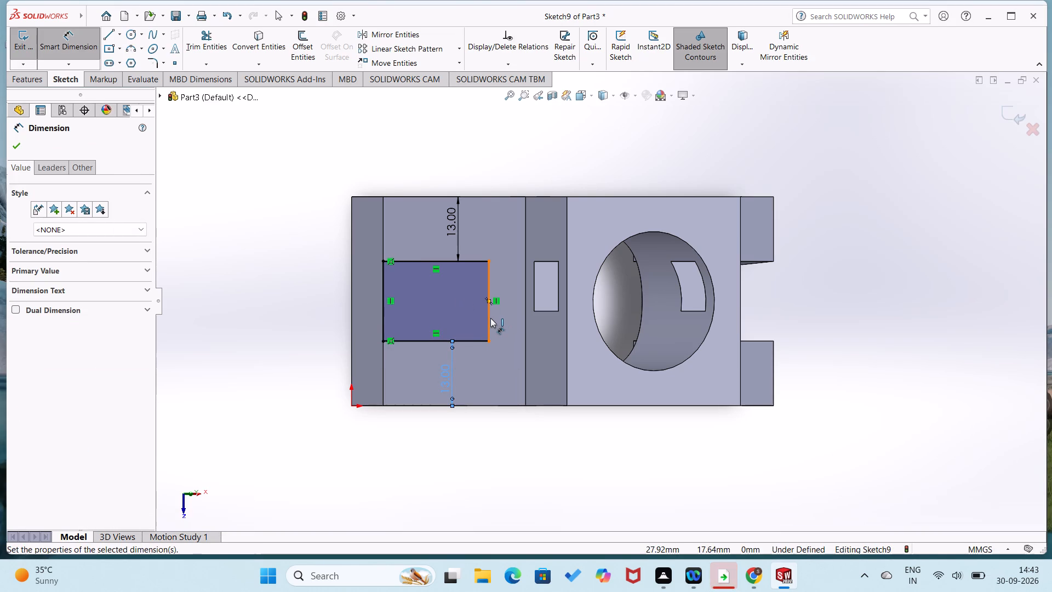
# Dimension the rectangle's lower side to a length of 18 mm.
pyautogui.click(472, 343)
pyautogui.click(472, 360)
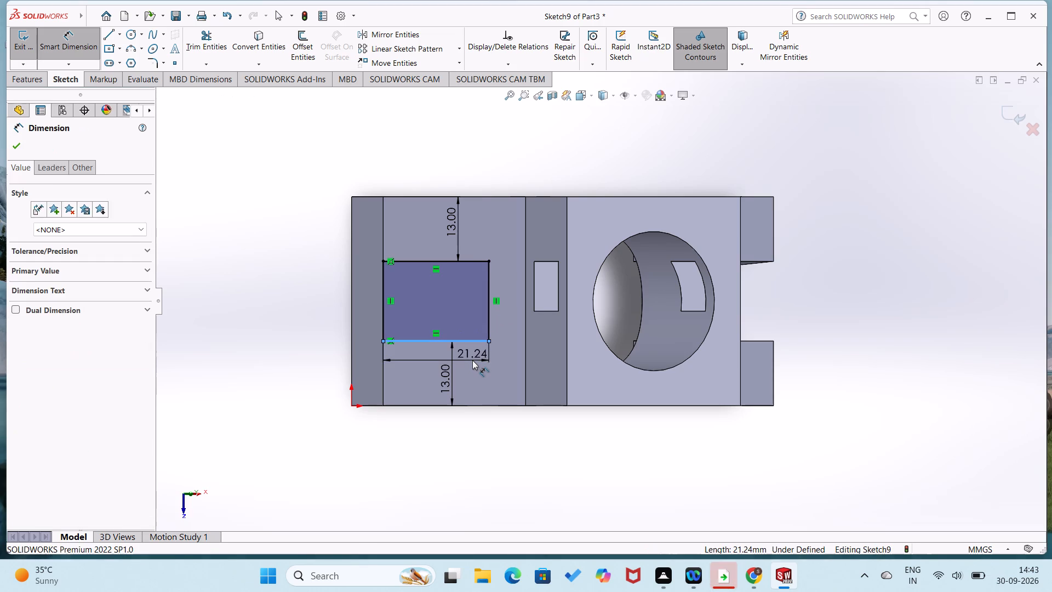
pyautogui.write('18')
pyautogui.press('Return')
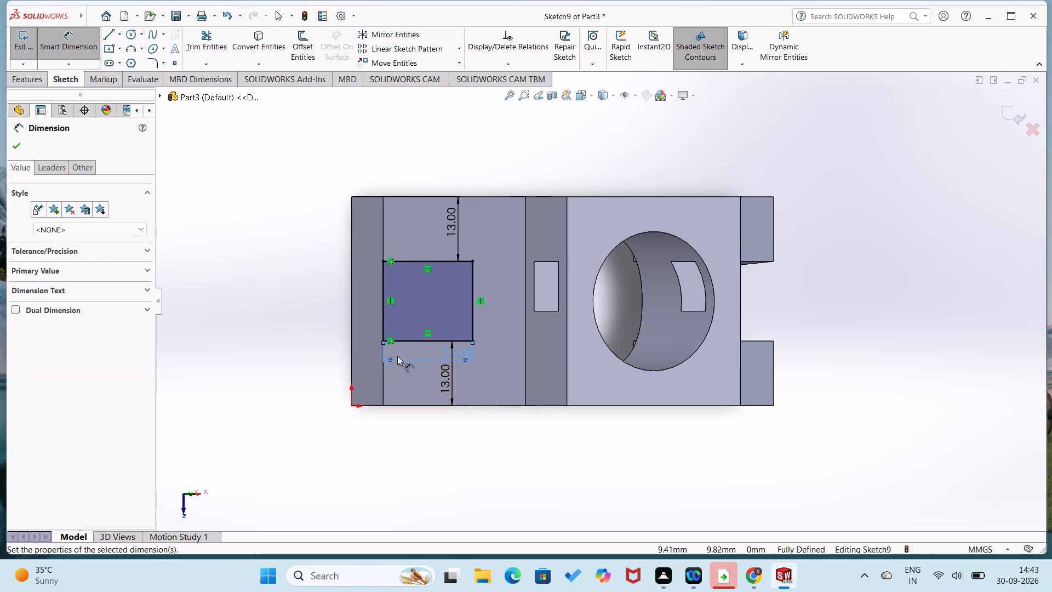
pyautogui.click(296, 303)
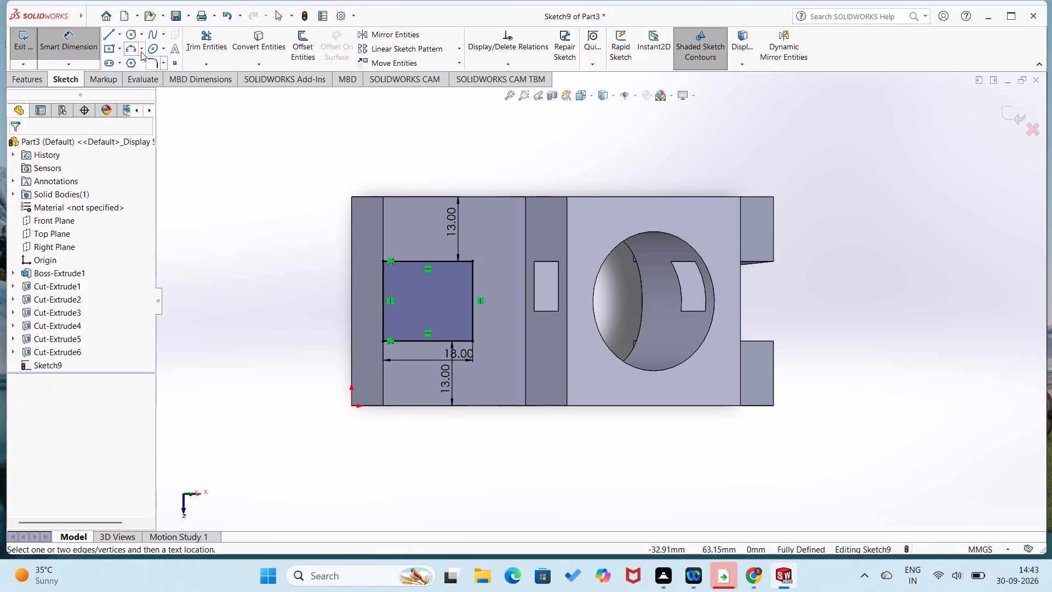
# Cut-extrude the rectangle blind to a 44 mm depth through the sloped end.
pyautogui.click(42, 79)
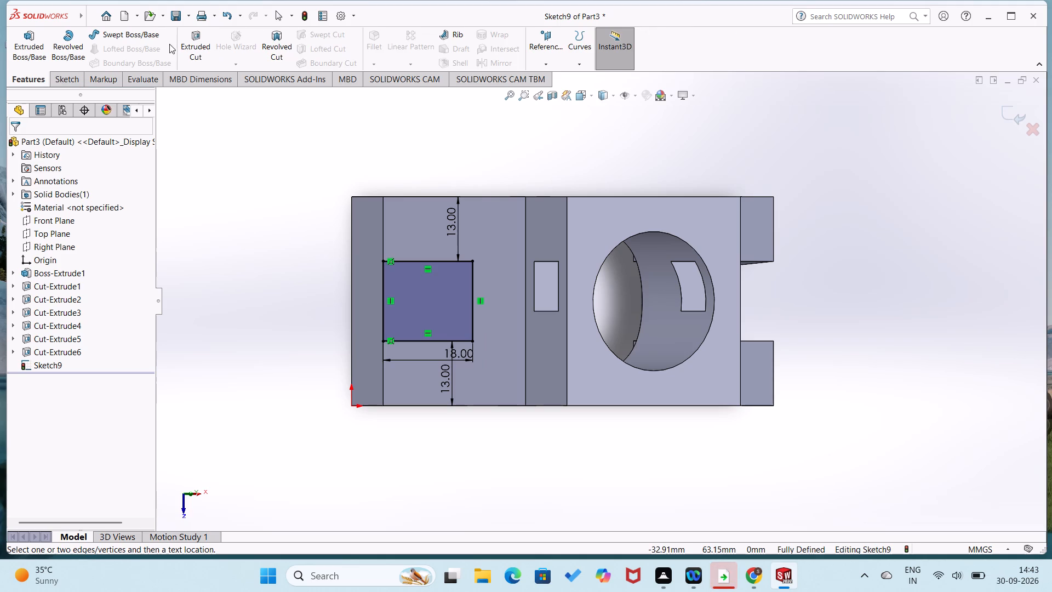
pyautogui.click(189, 50)
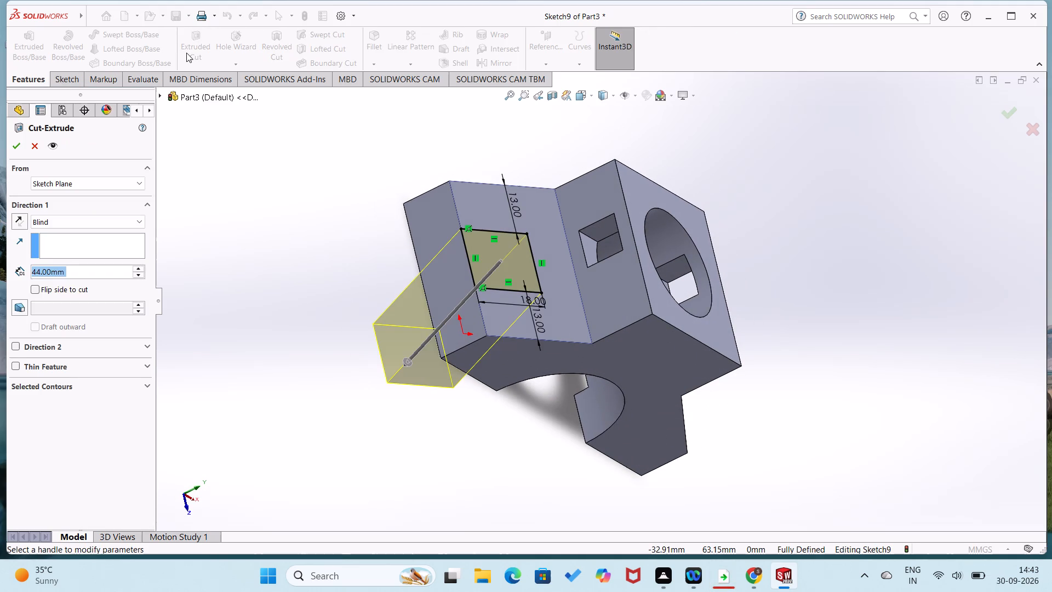
pyautogui.click(19, 145)
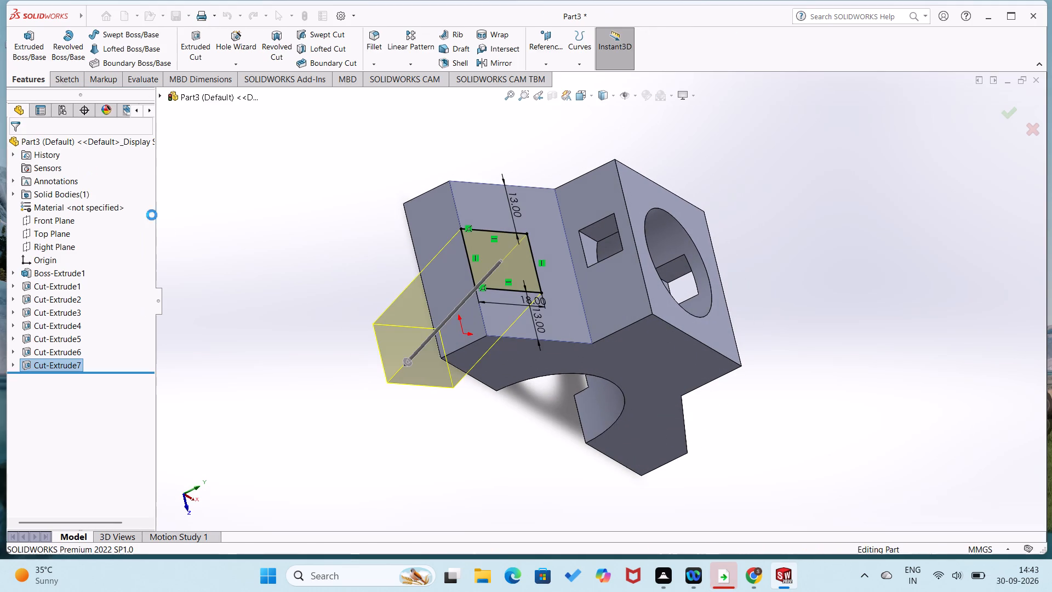
pyautogui.click(192, 229)
# Sketch a closed rectangle about 11.5 by 16 mm on the sloped face, from the rectangular opening's outer edge past the part's end.
pyautogui.rightClick(522, 217)
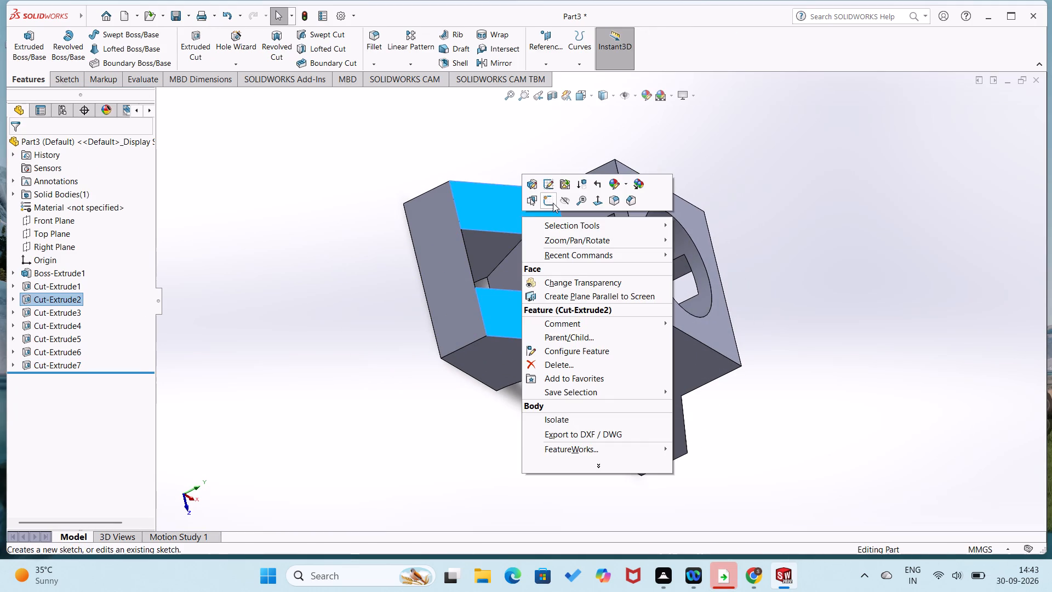
pyautogui.click(553, 201)
pyautogui.moveTo(305, 402); pyautogui.dragTo(127, 364, button='right')
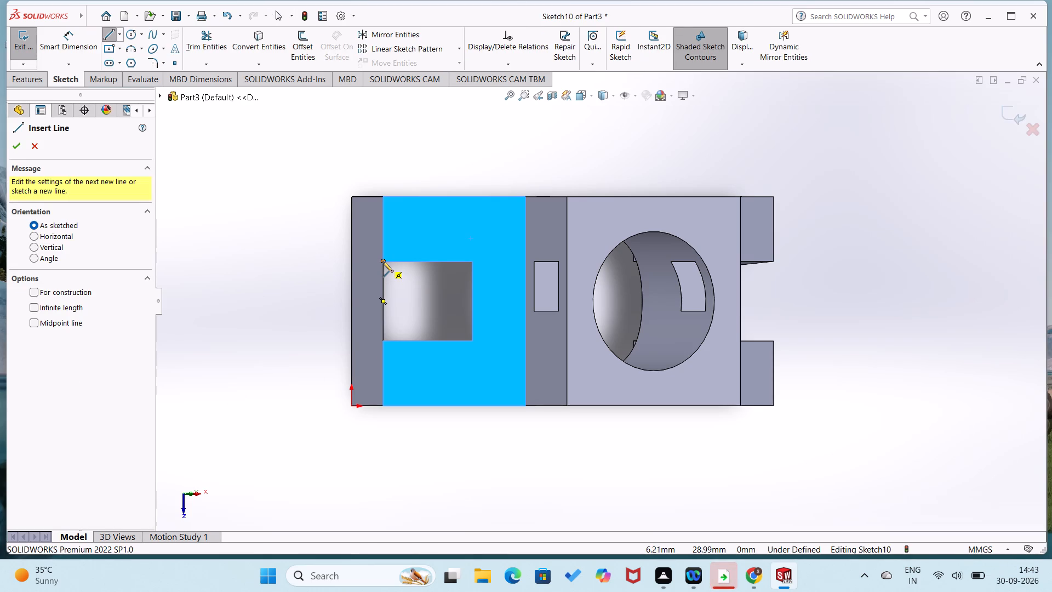
pyautogui.click(382, 261)
pyautogui.click(326, 264)
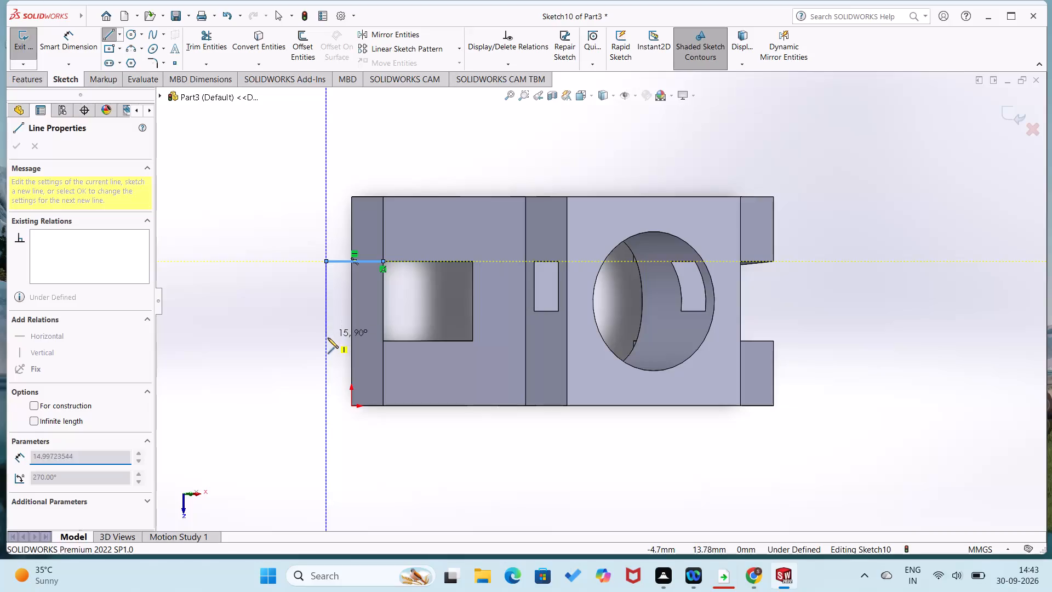
pyautogui.click(327, 341)
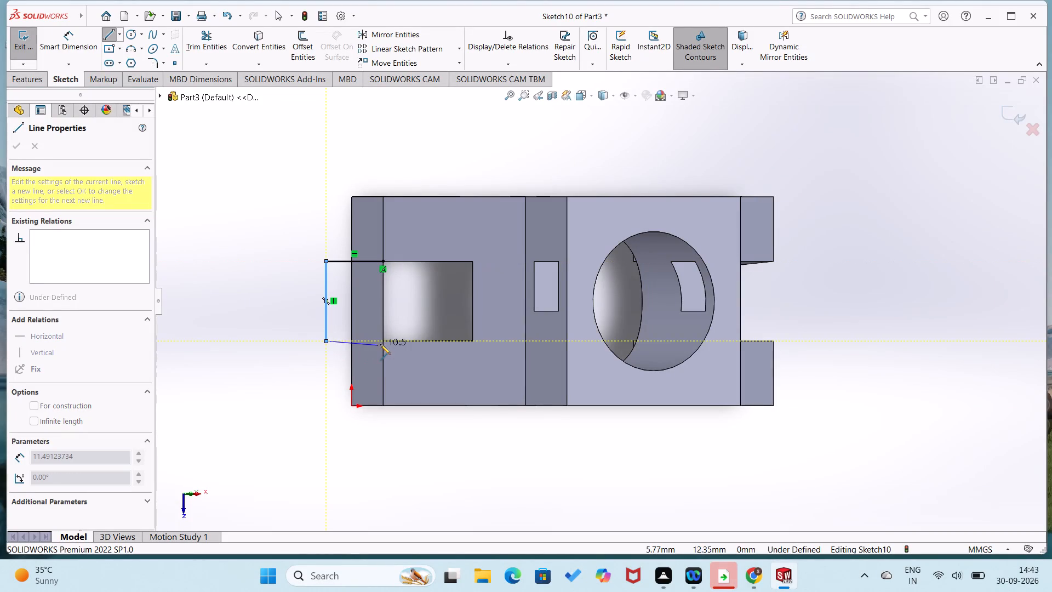
pyautogui.click(381, 340)
pyautogui.click(383, 262)
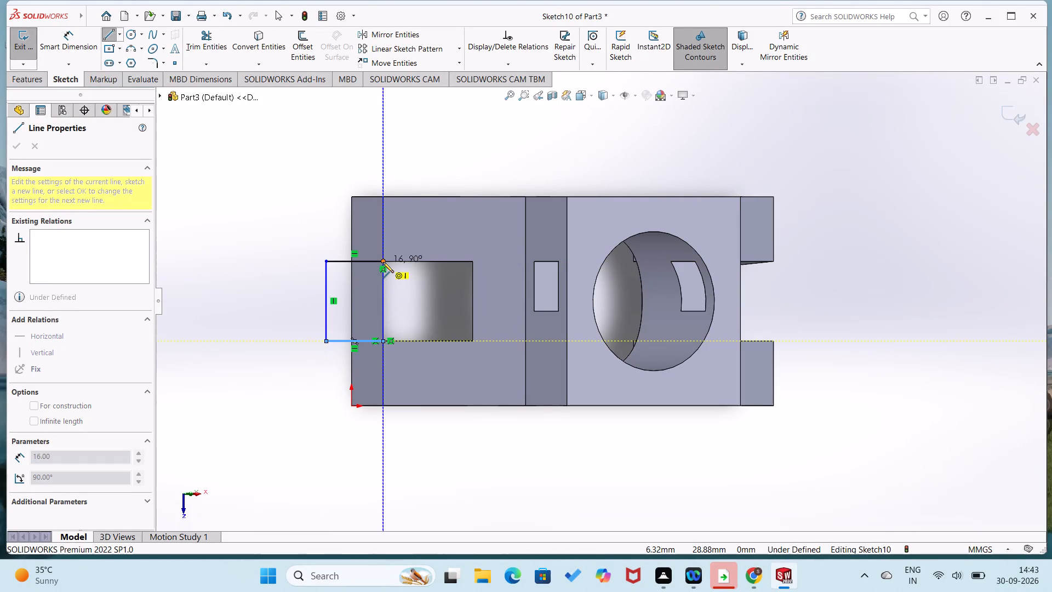
# Dimension the rectangle's outer vertical side and its lower side, keeping both lengths as drawn.
pyautogui.moveTo(290, 314); pyautogui.dragTo(283, 230, button='right')
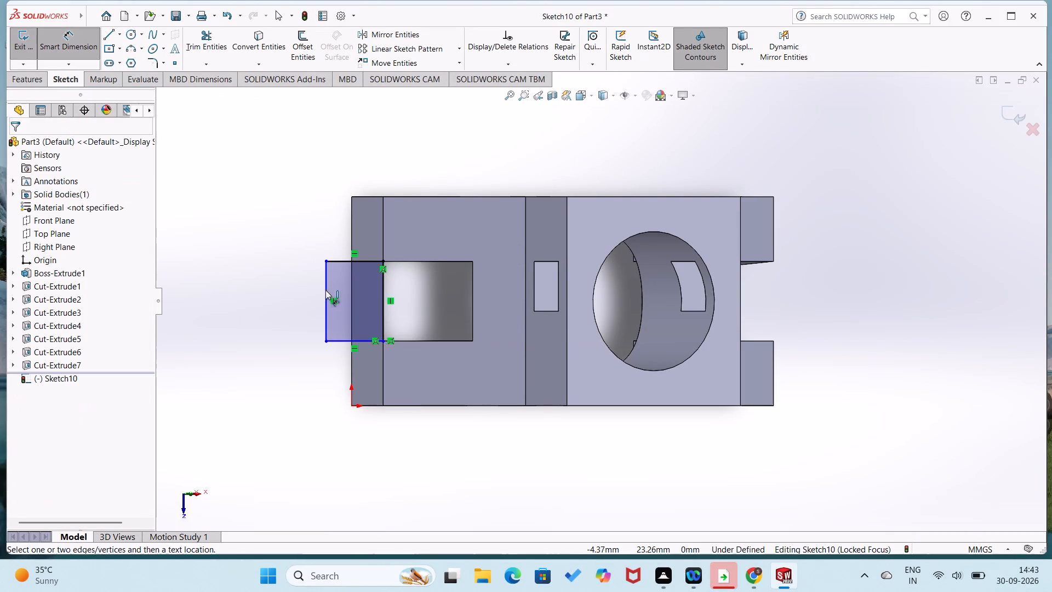
pyautogui.click(325, 291)
pyautogui.click(305, 291)
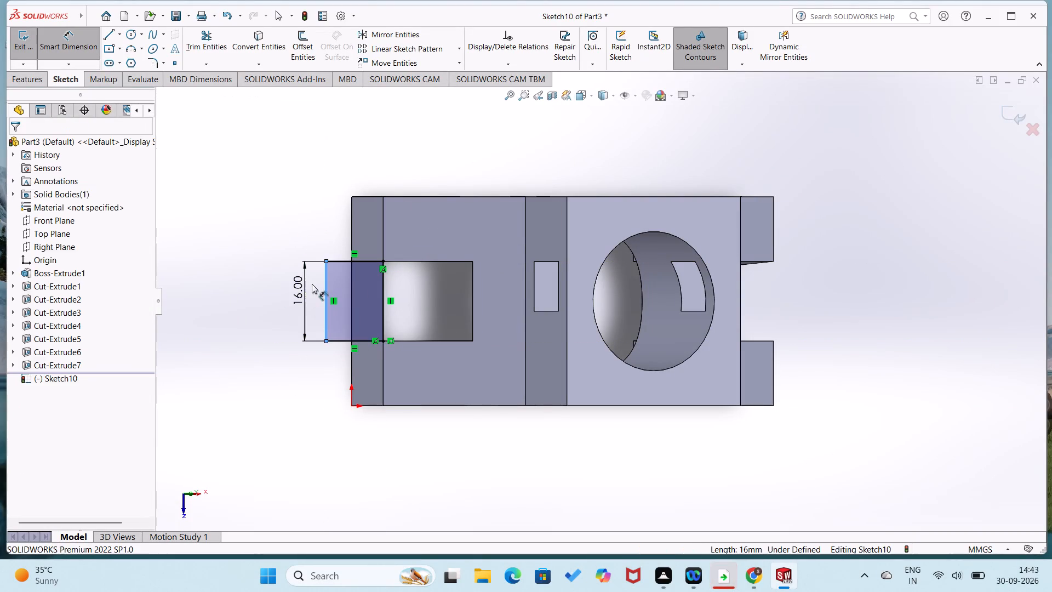
pyautogui.click(256, 274)
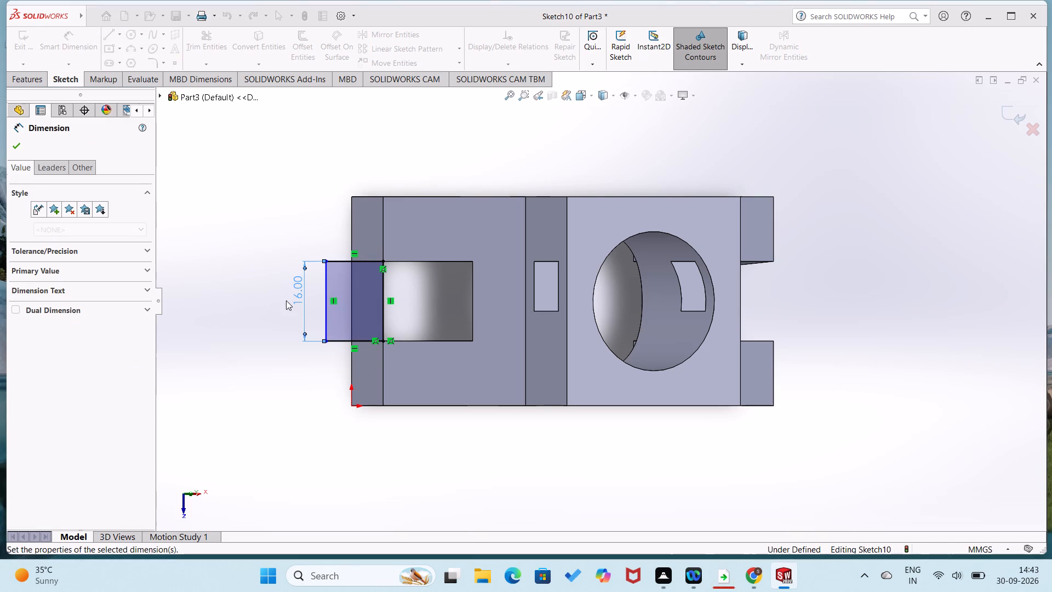
pyautogui.click(340, 343)
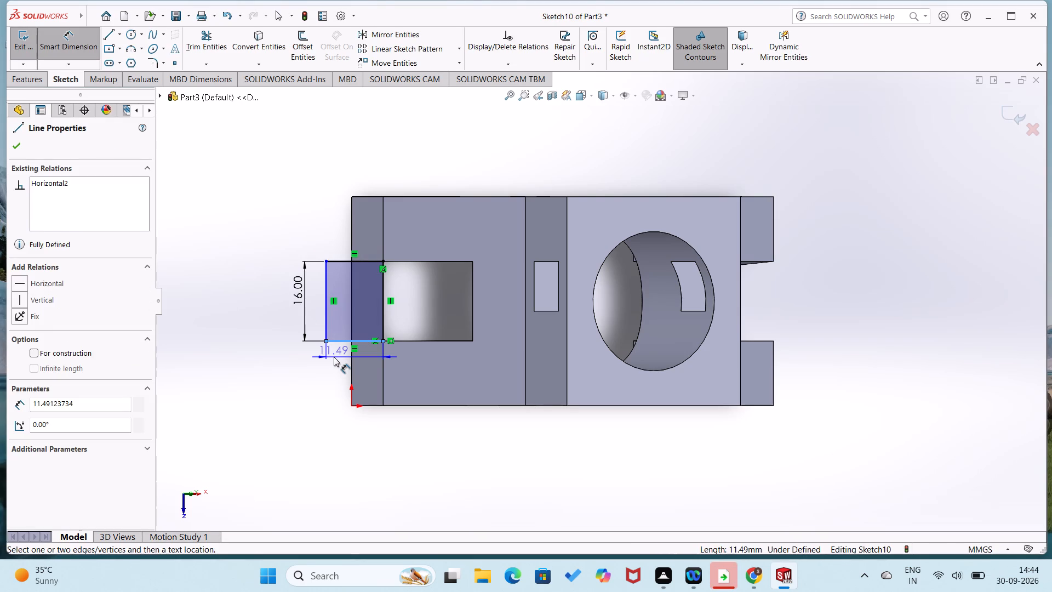
pyautogui.click(334, 357)
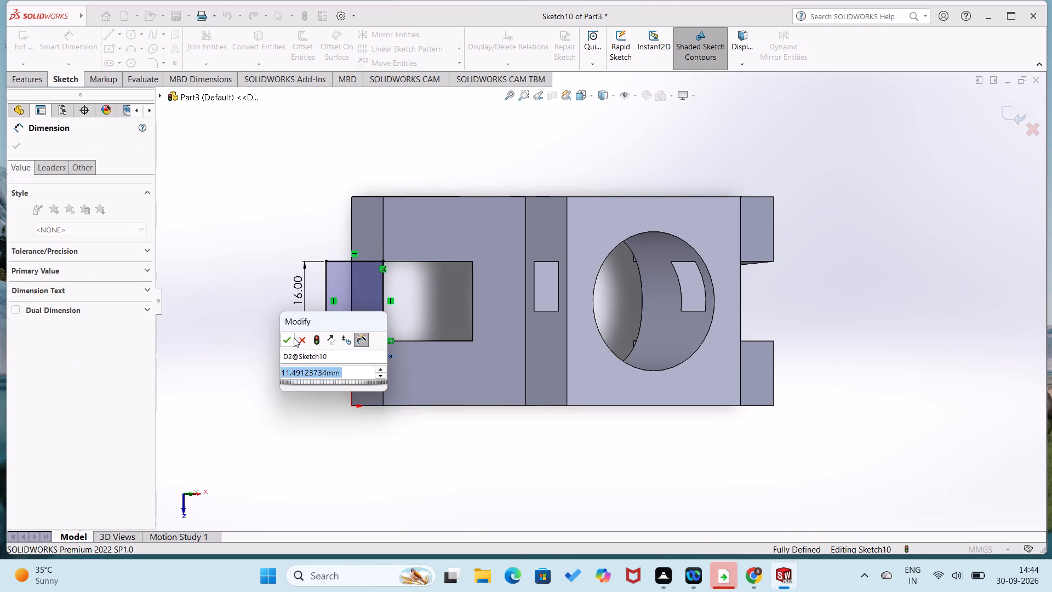
pyautogui.click(294, 338)
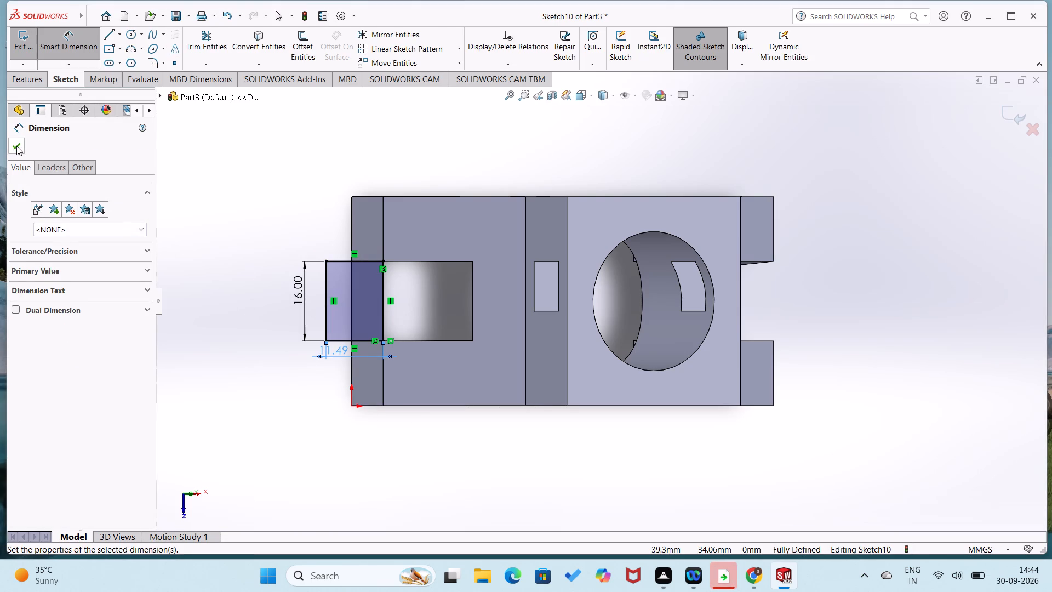
pyautogui.click(16, 146)
# Cut-extrude the rectangle blind to a 44 mm depth, opening the slot through the sloped end.
pyautogui.click(27, 81)
pyautogui.click(186, 59)
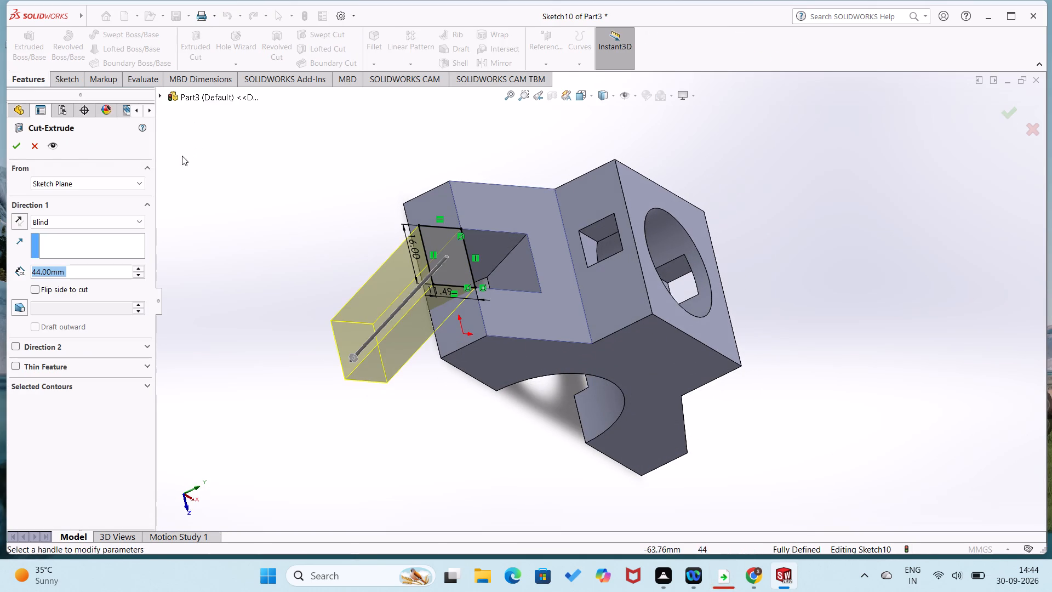
pyautogui.click(17, 144)
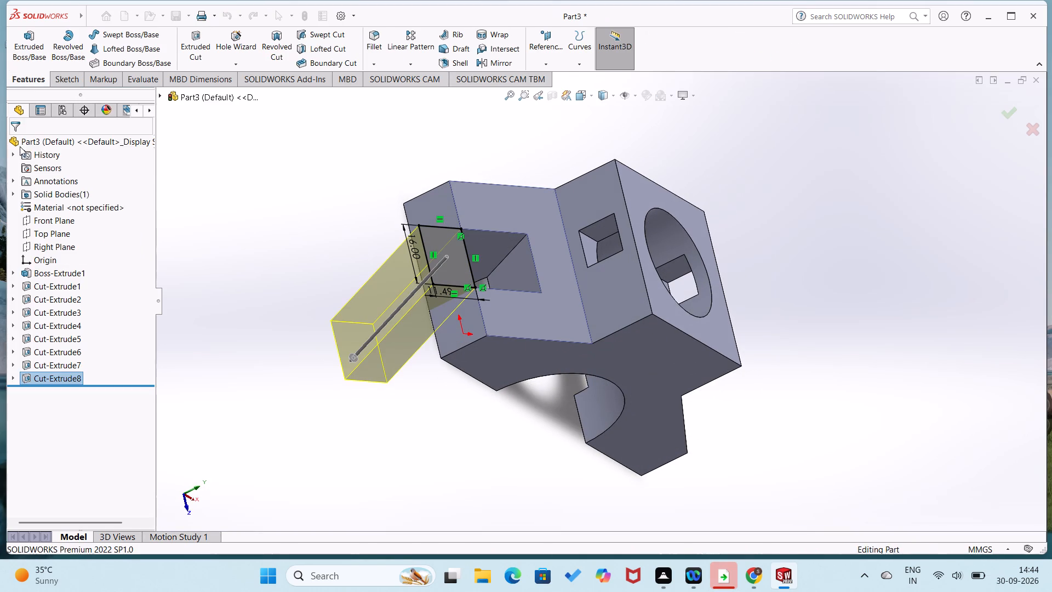
pyautogui.click(279, 272)
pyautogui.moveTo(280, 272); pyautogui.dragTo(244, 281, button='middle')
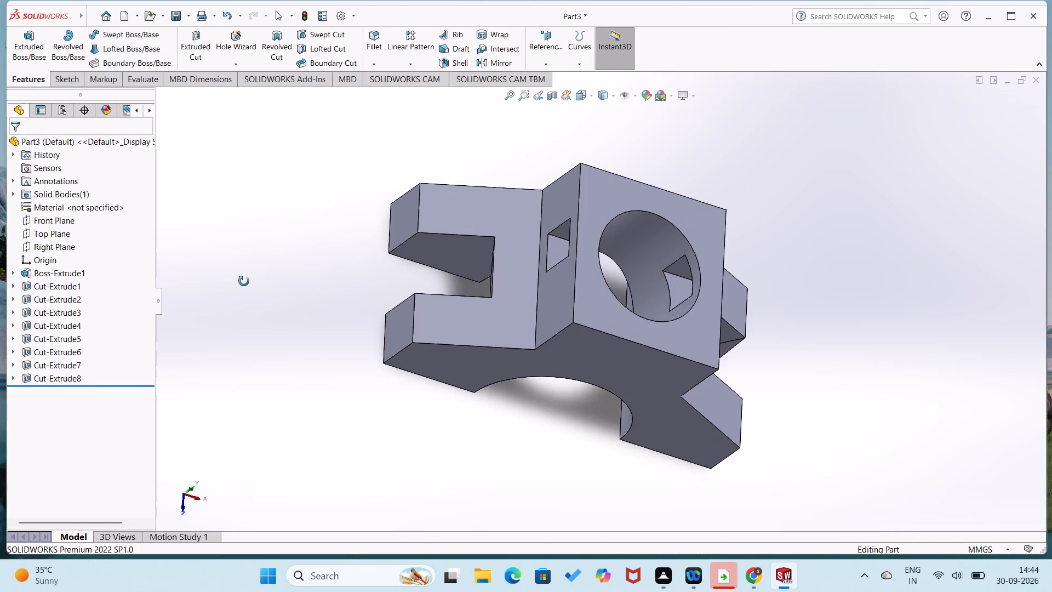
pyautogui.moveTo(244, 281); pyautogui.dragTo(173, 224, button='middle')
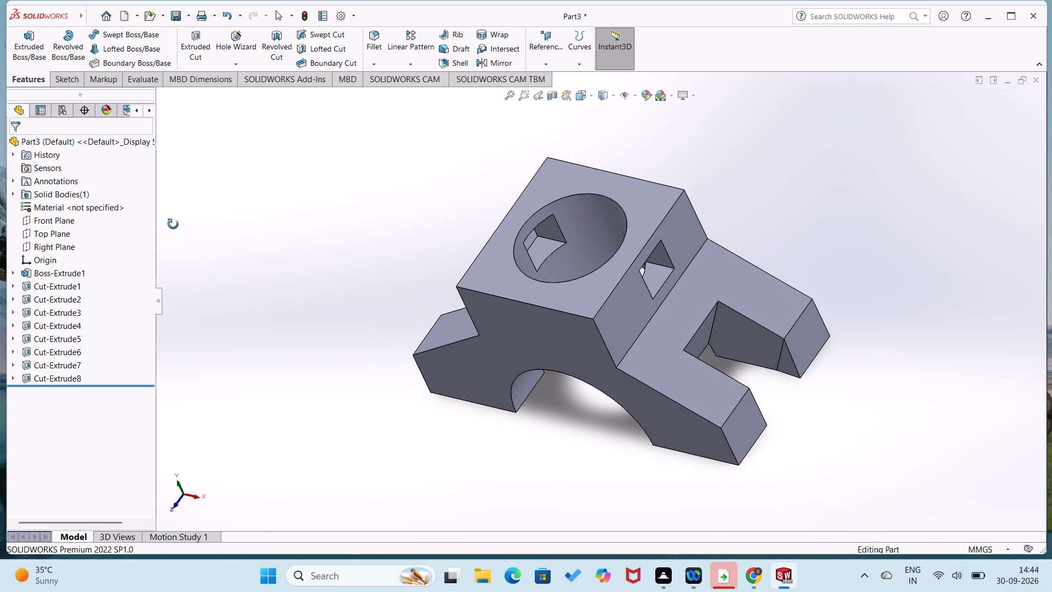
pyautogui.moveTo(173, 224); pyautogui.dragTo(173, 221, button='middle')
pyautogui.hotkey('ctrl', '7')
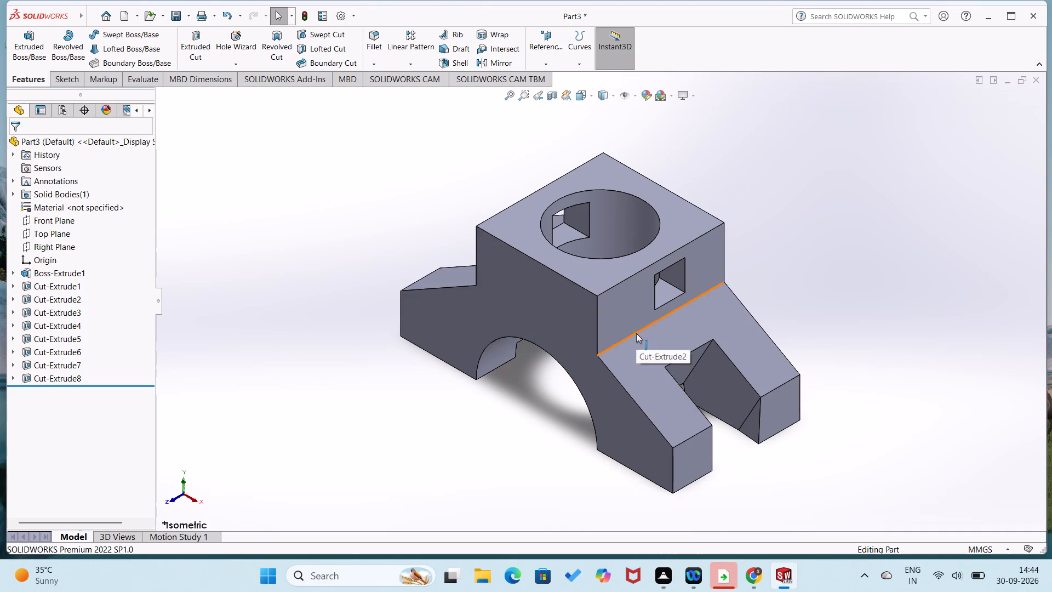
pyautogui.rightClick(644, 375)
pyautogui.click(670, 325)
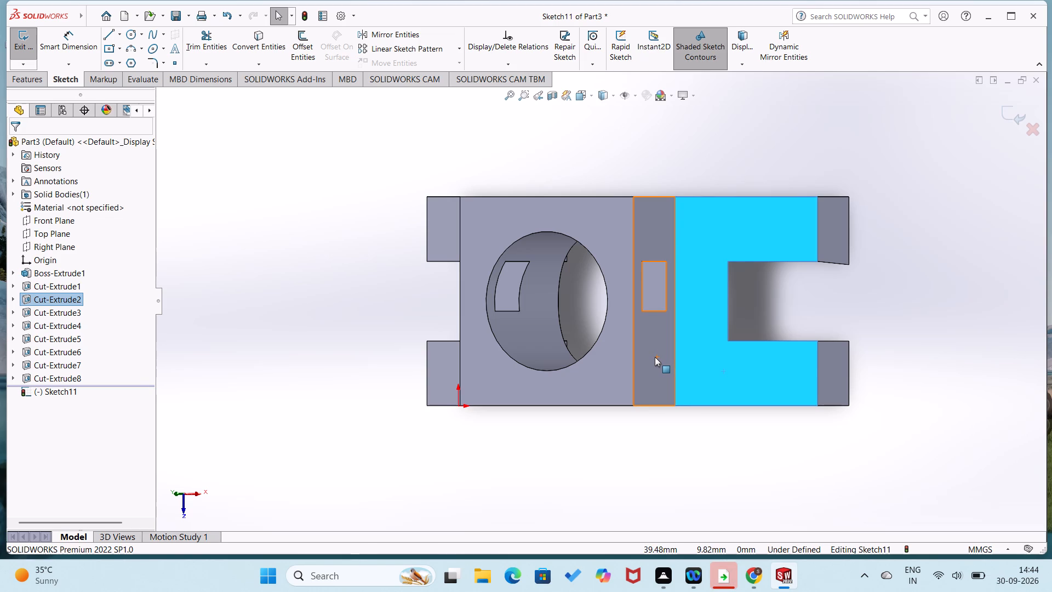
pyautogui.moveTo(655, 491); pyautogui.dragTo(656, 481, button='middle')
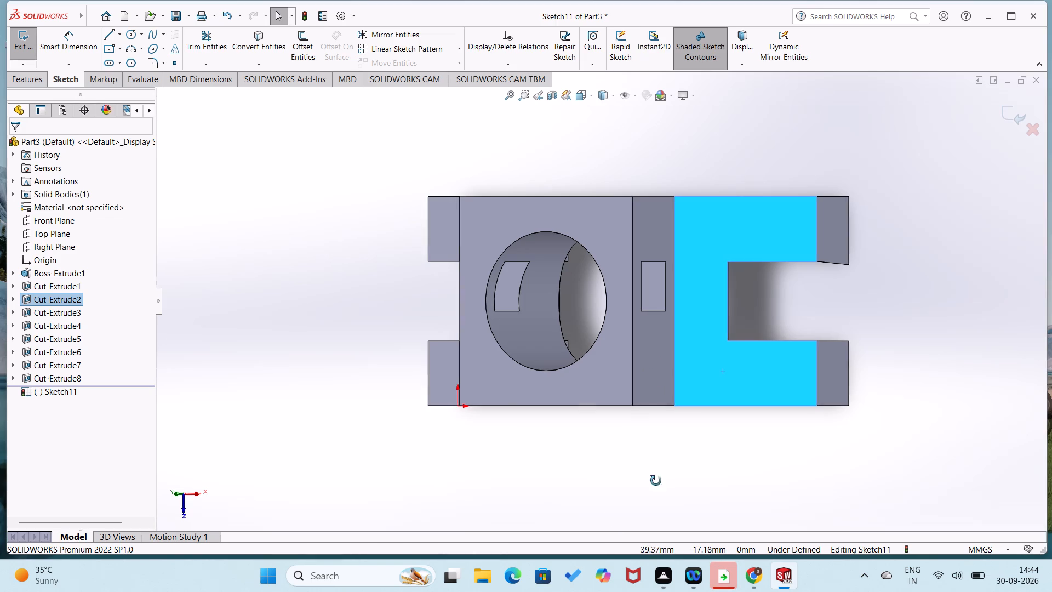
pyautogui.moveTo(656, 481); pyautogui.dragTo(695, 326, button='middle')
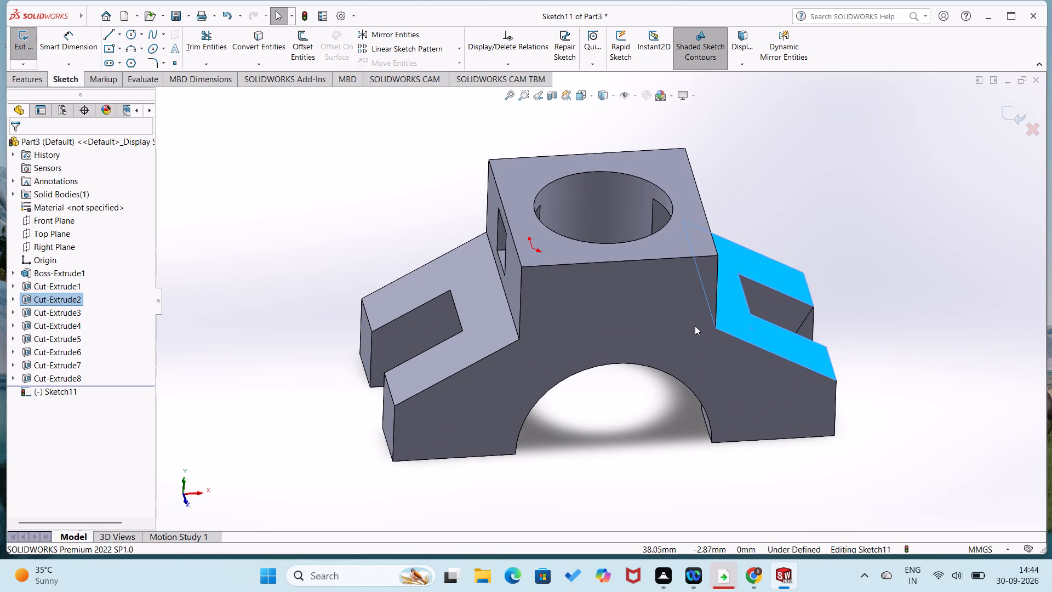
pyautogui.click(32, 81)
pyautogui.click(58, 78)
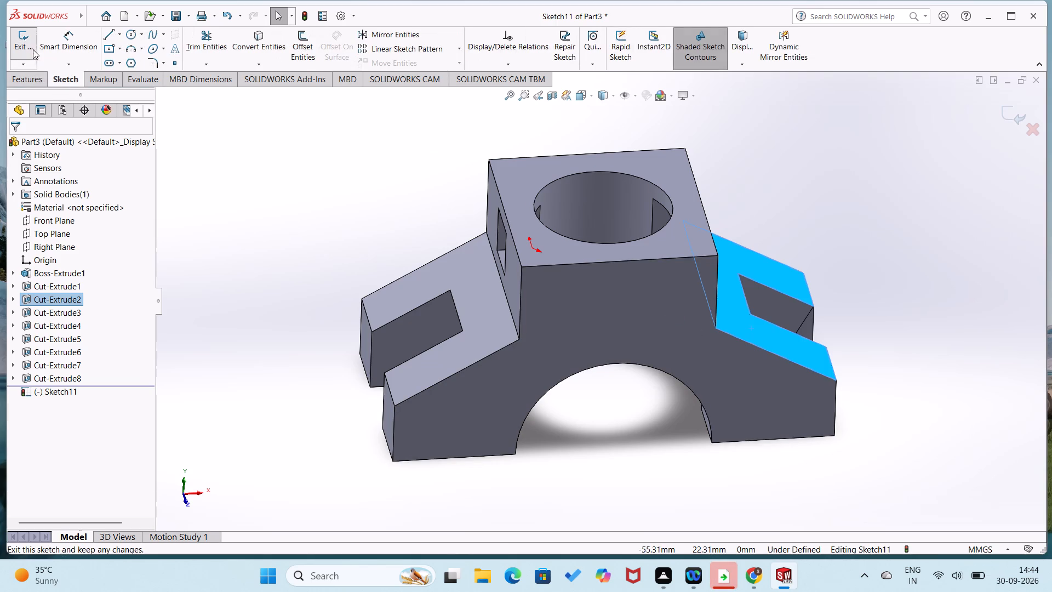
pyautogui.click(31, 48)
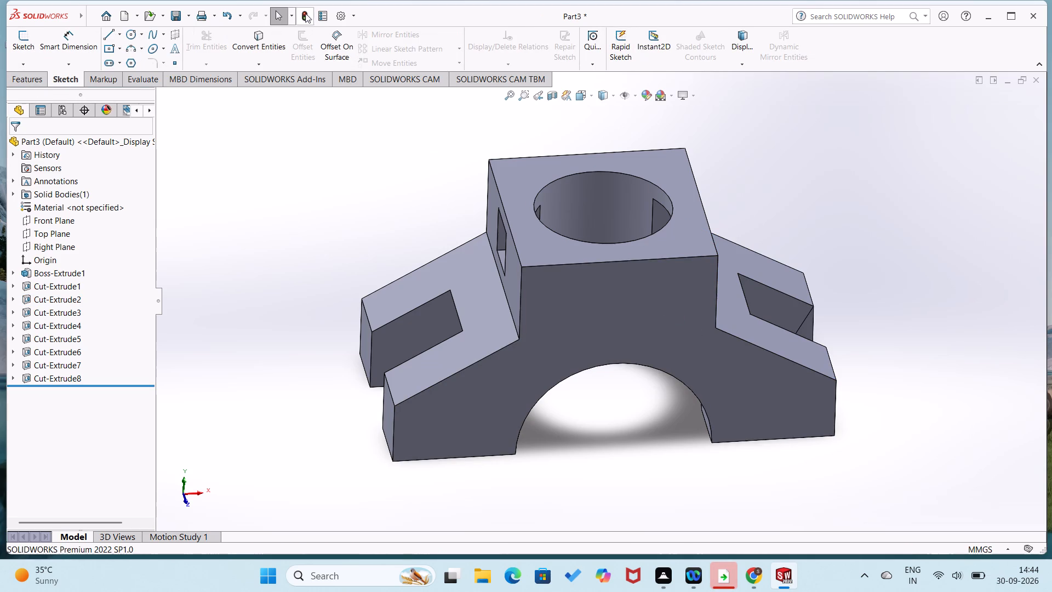
# Fillet the rear long edge of the slot on the opposite sloped face with a 0.8 mm radius.
pyautogui.click(31, 78)
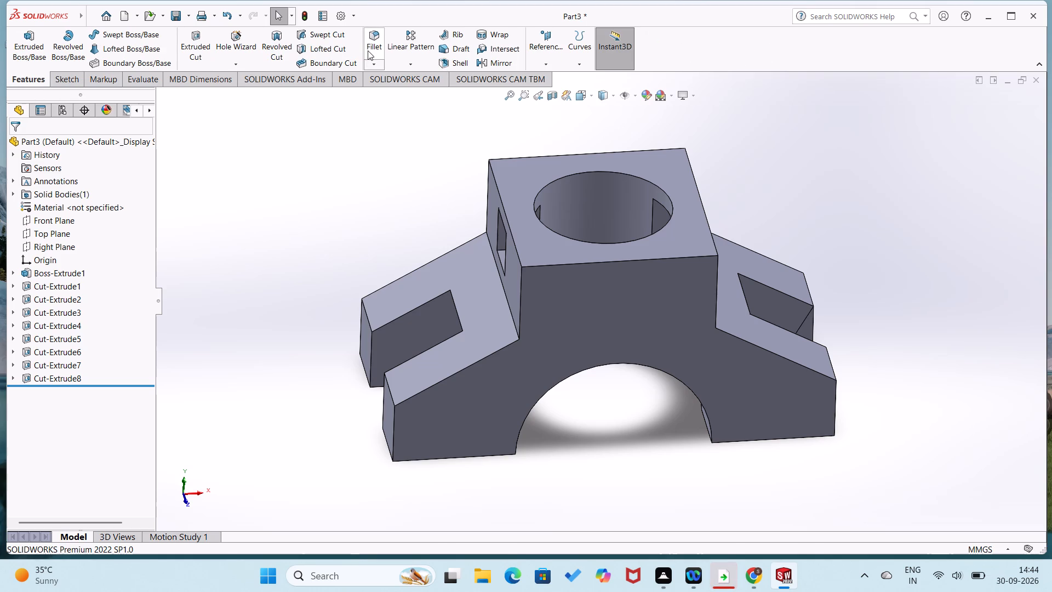
pyautogui.click(374, 64)
pyautogui.click(376, 76)
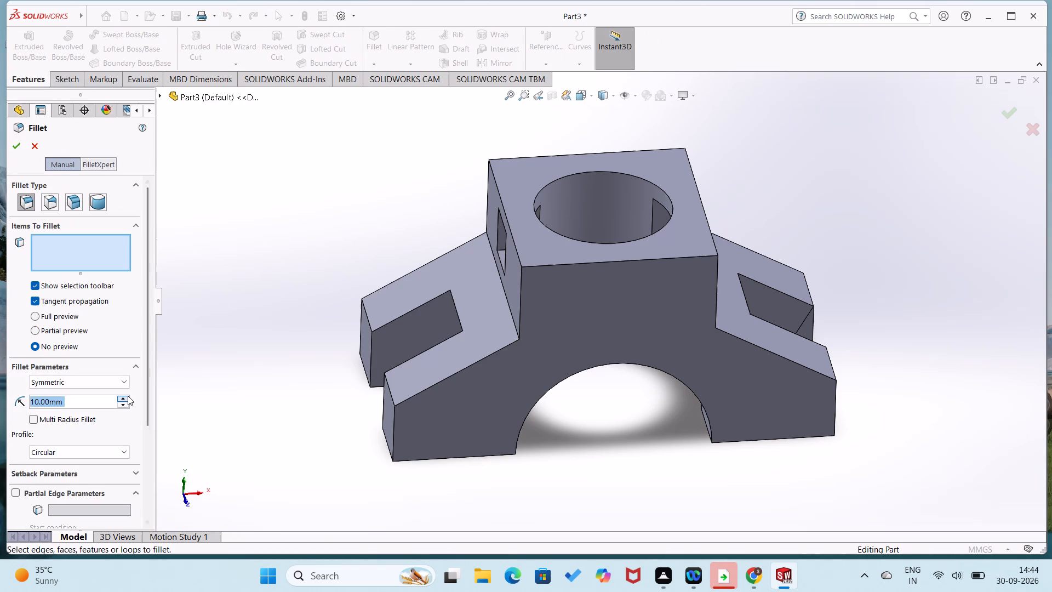
pyautogui.write('0.8')
pyautogui.press('Return')
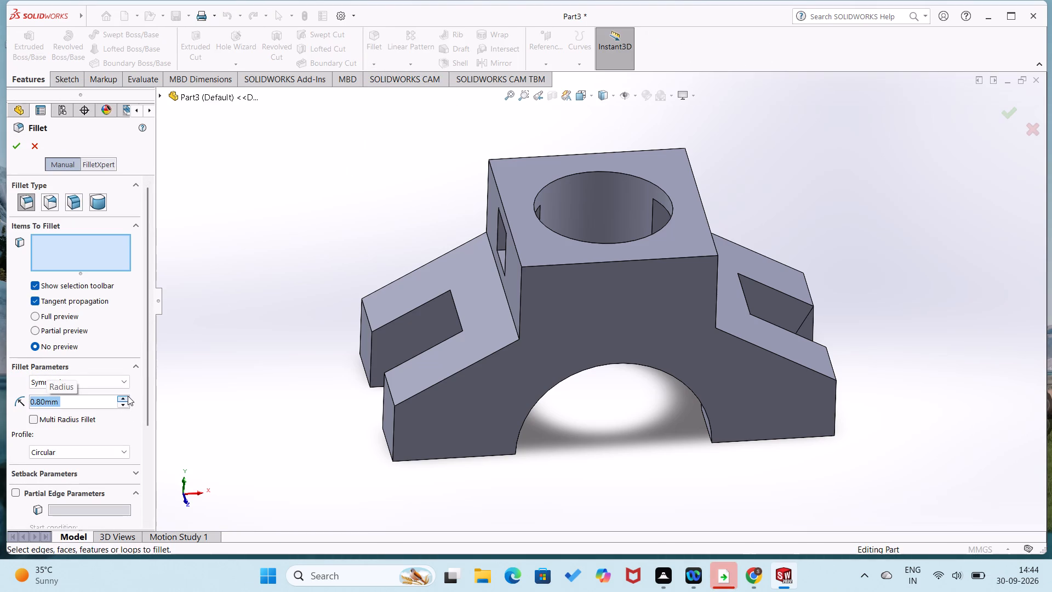
pyautogui.click(801, 302)
pyautogui.click(14, 145)
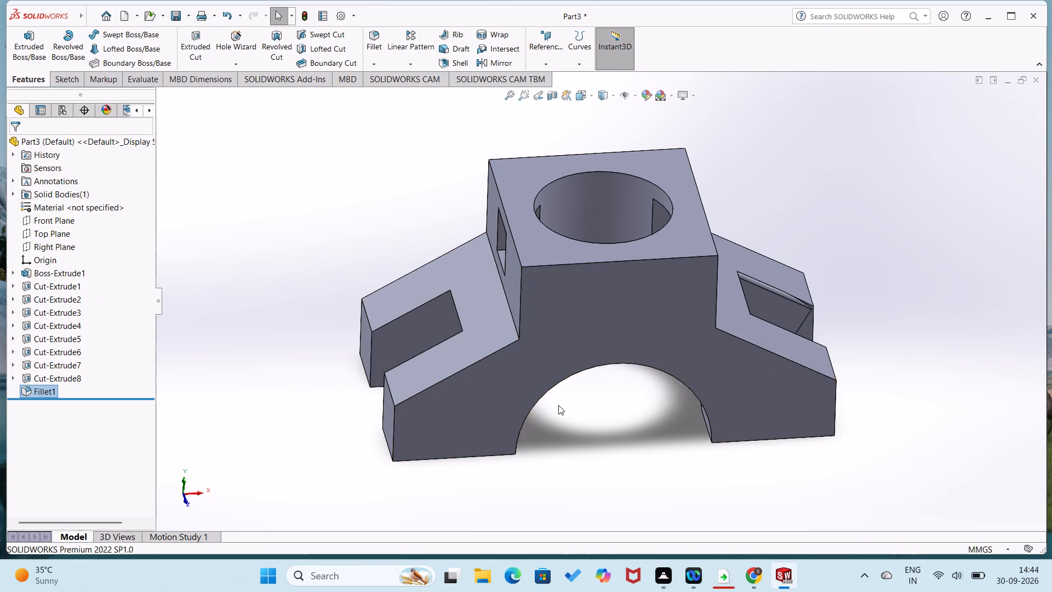
# Fillet the same slot's inner end edge and front long edge, plus the adjacent square hole's four rim edges, with a 0.8 mm radius.
pyautogui.moveTo(558, 406); pyautogui.dragTo(506, 466, button='middle')
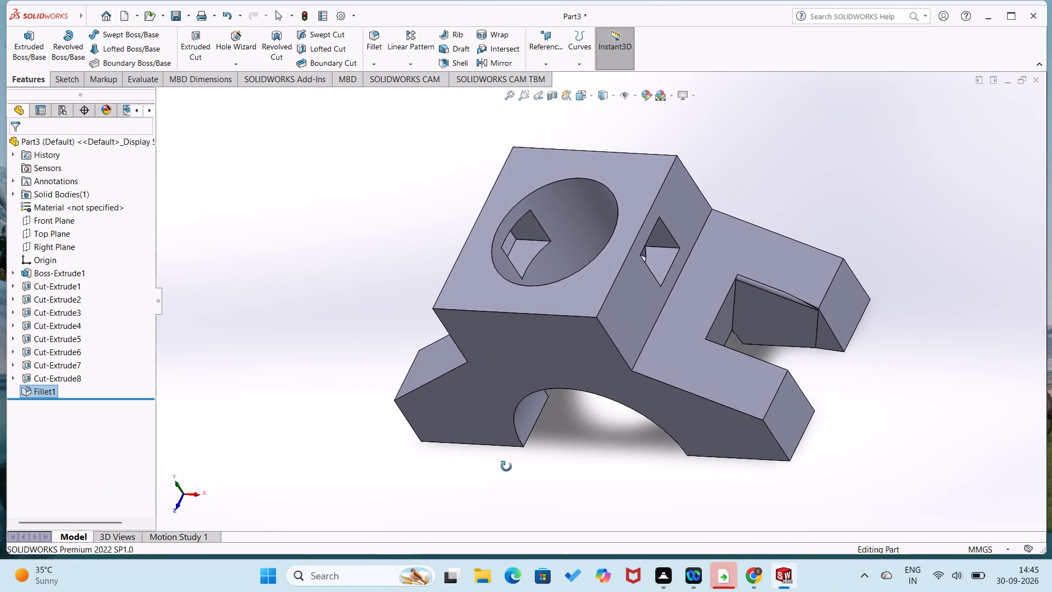
pyautogui.moveTo(506, 466); pyautogui.dragTo(490, 481, button='middle')
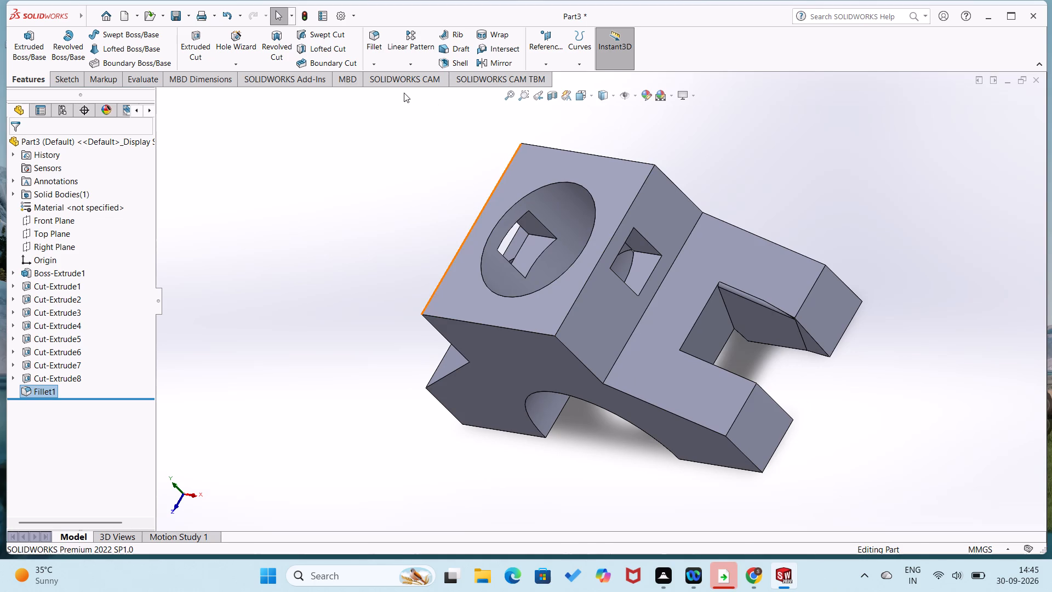
pyautogui.click(376, 67)
pyautogui.click(379, 78)
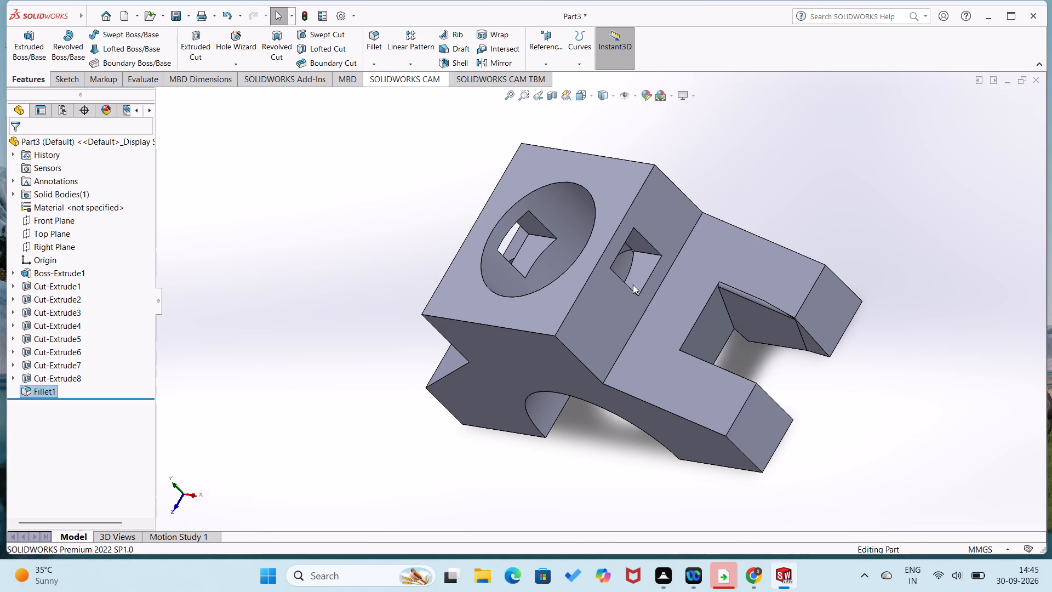
pyautogui.click(690, 329)
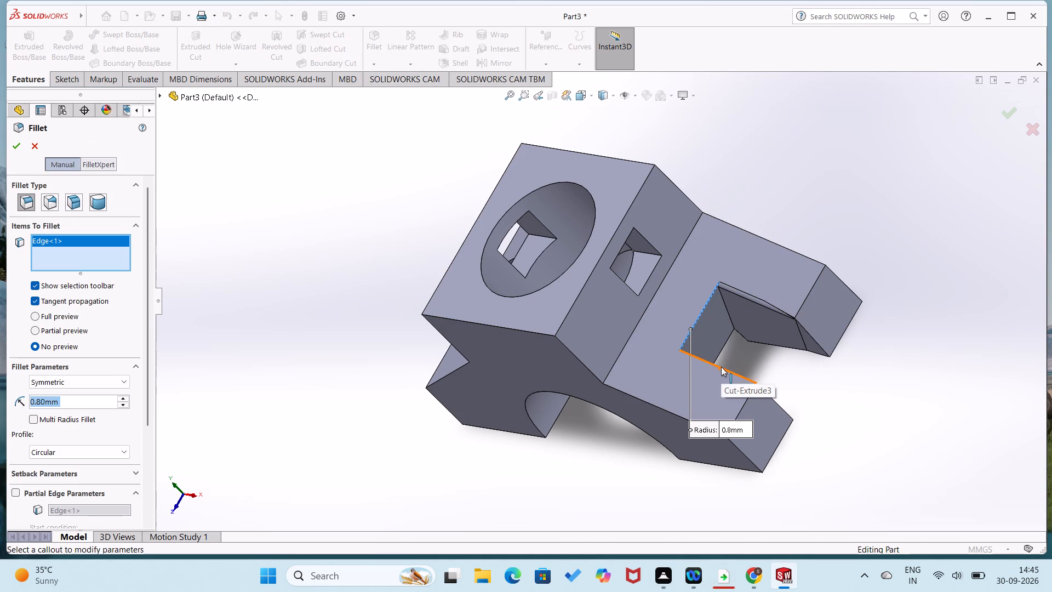
pyautogui.click(721, 367)
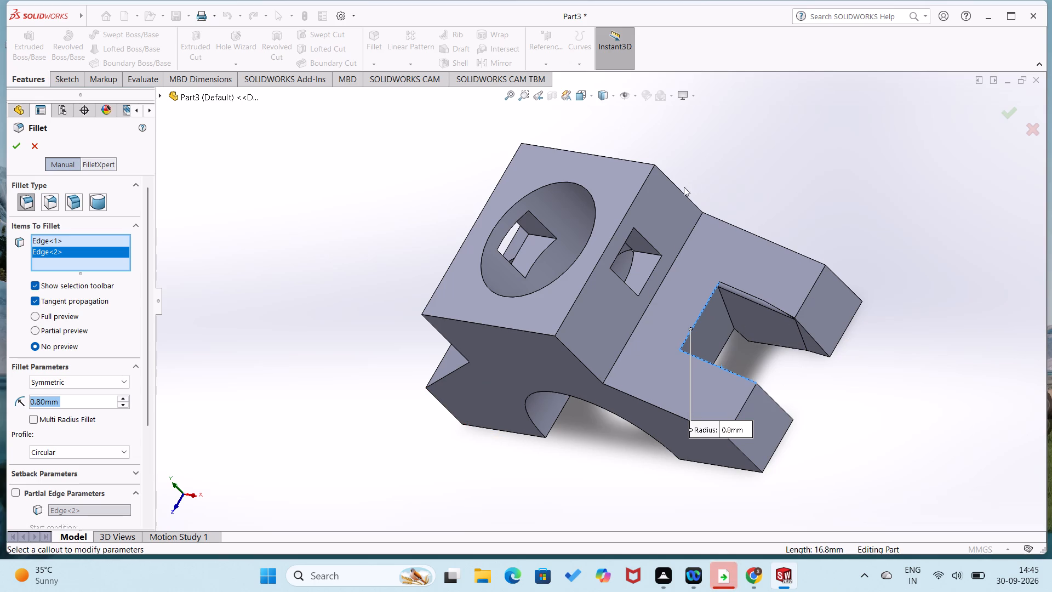
pyautogui.click(625, 283)
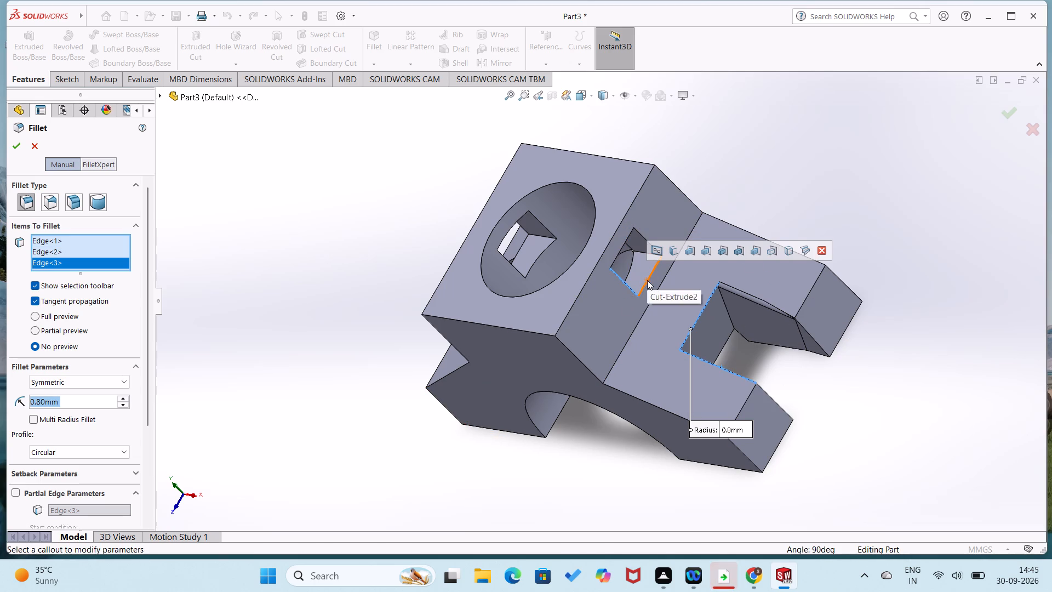
pyautogui.click(647, 280)
pyautogui.click(651, 244)
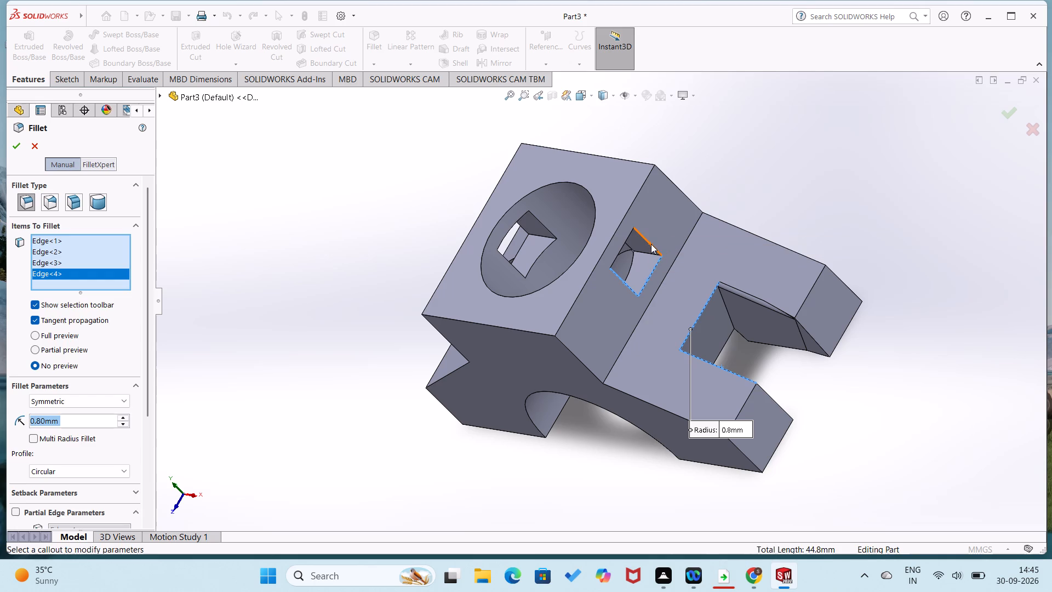
pyautogui.click(621, 246)
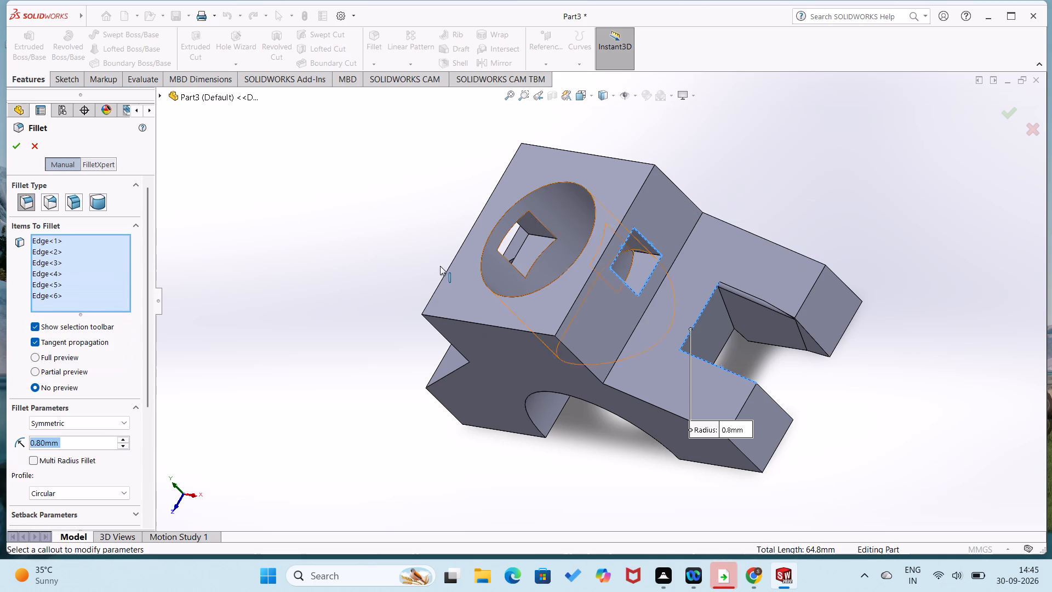
pyautogui.click(16, 146)
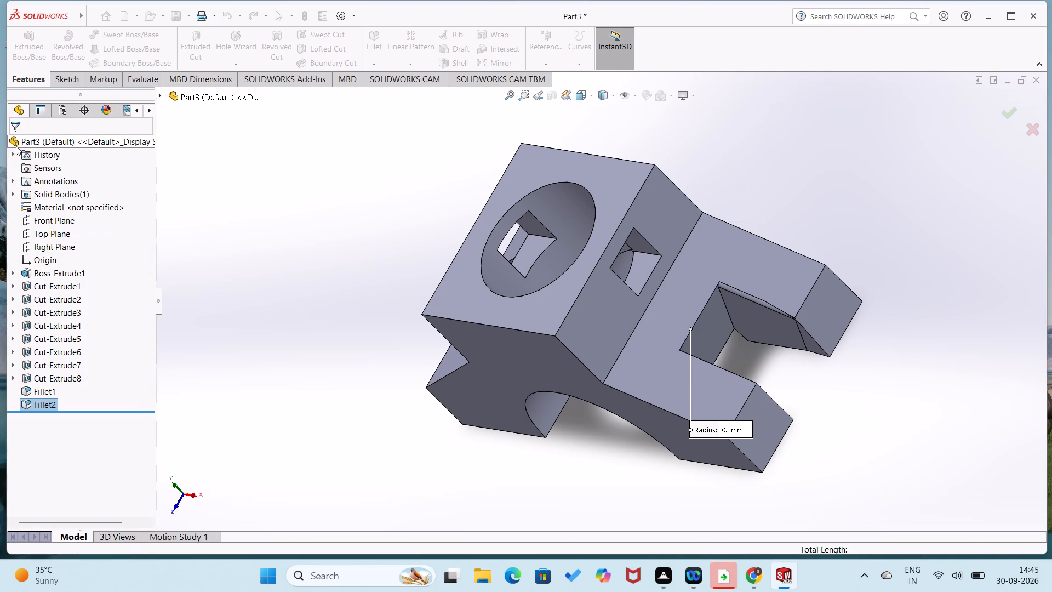
pyautogui.click(272, 266)
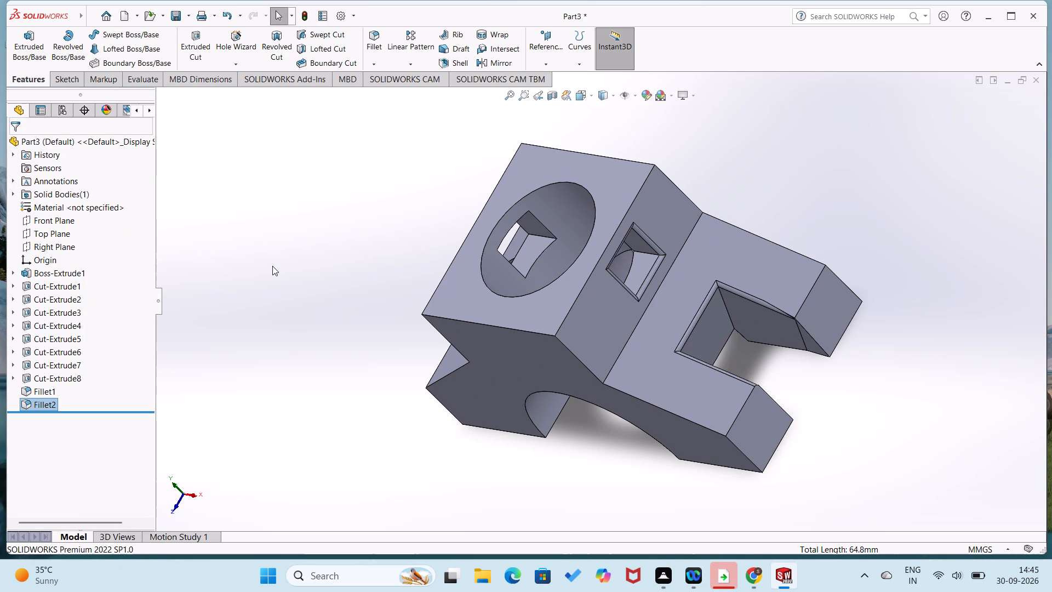
# Fillet the 28 mm hole's rim, the unfilleted square hole's four rim edges and the adjacent slot's three sloped-face edges with a 0.8 mm radius.
pyautogui.click(386, 66)
pyautogui.click(330, 132)
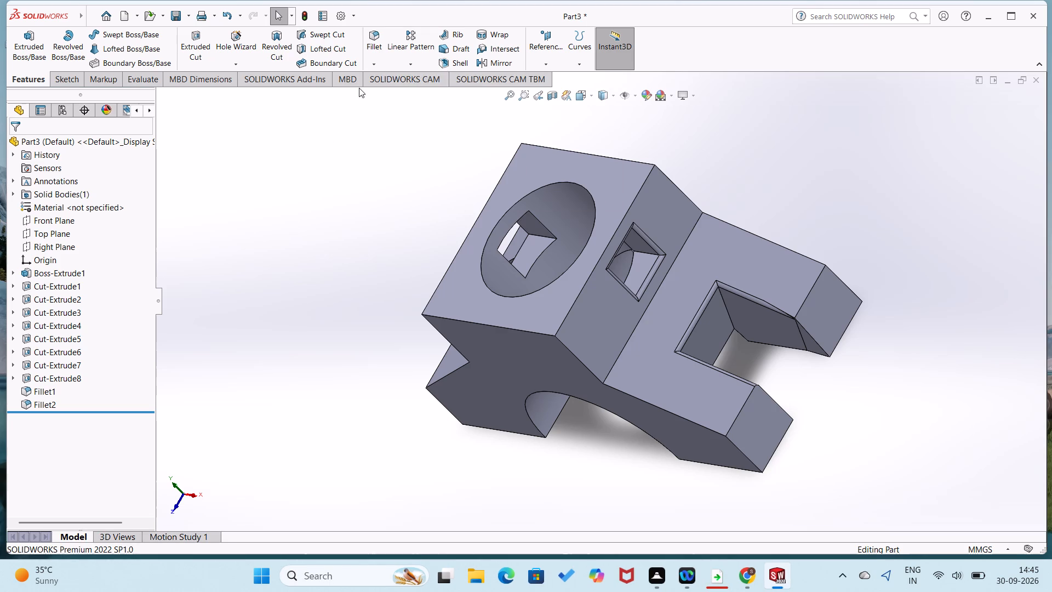
pyautogui.click(376, 62)
pyautogui.click(380, 79)
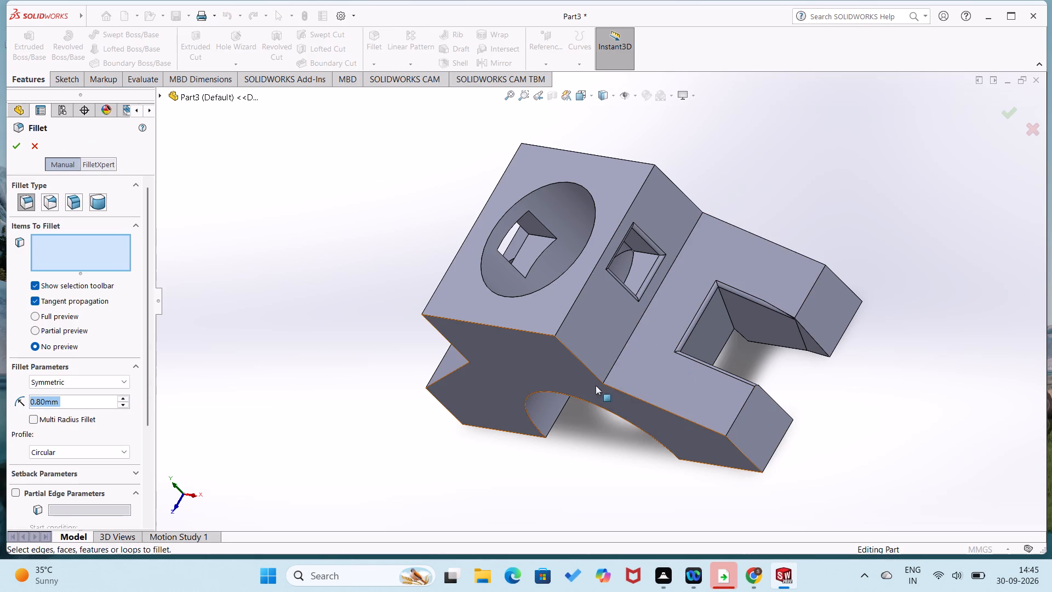
pyautogui.click(534, 293)
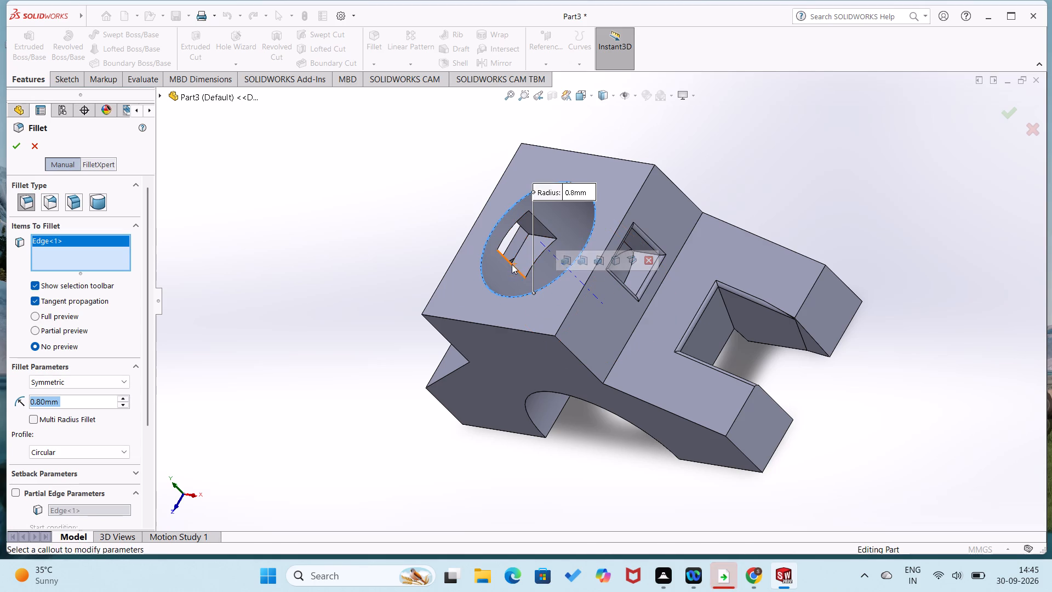
pyautogui.moveTo(419, 330); pyautogui.dragTo(568, 462, button='middle')
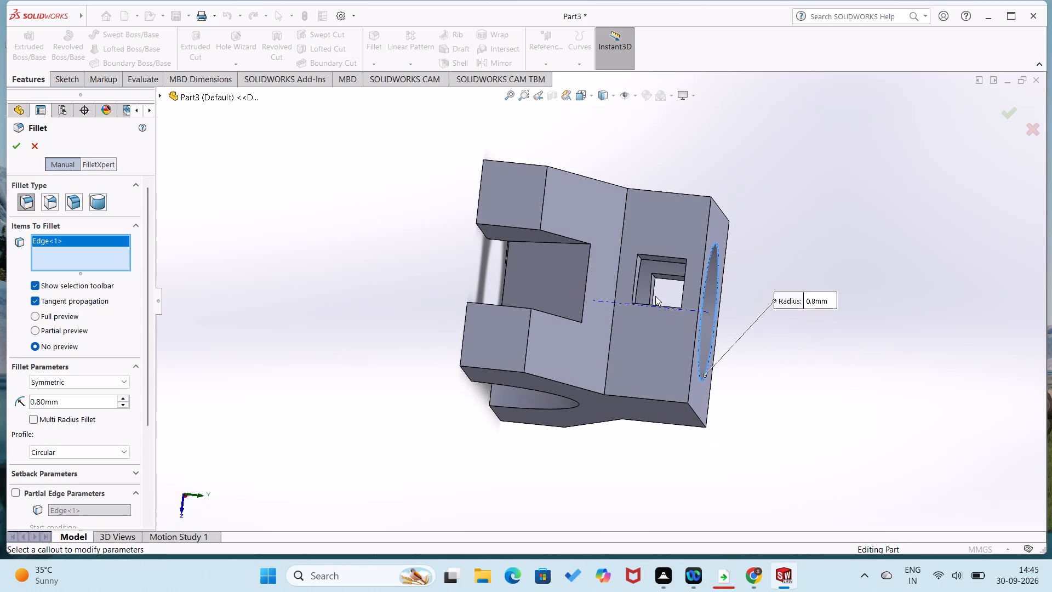
pyautogui.moveTo(642, 357); pyautogui.dragTo(631, 412, button='middle')
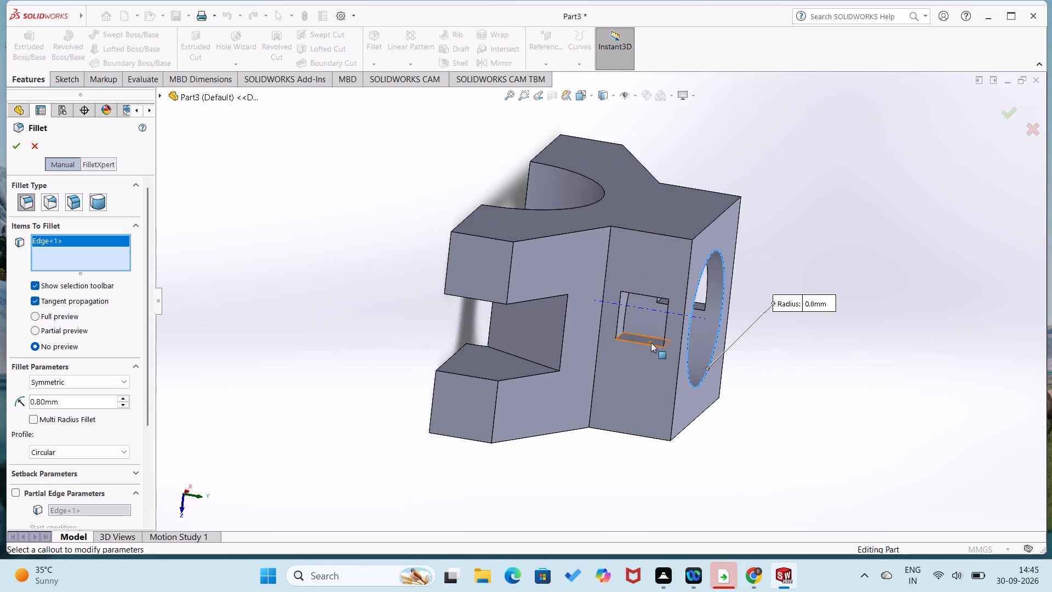
pyautogui.click(651, 344)
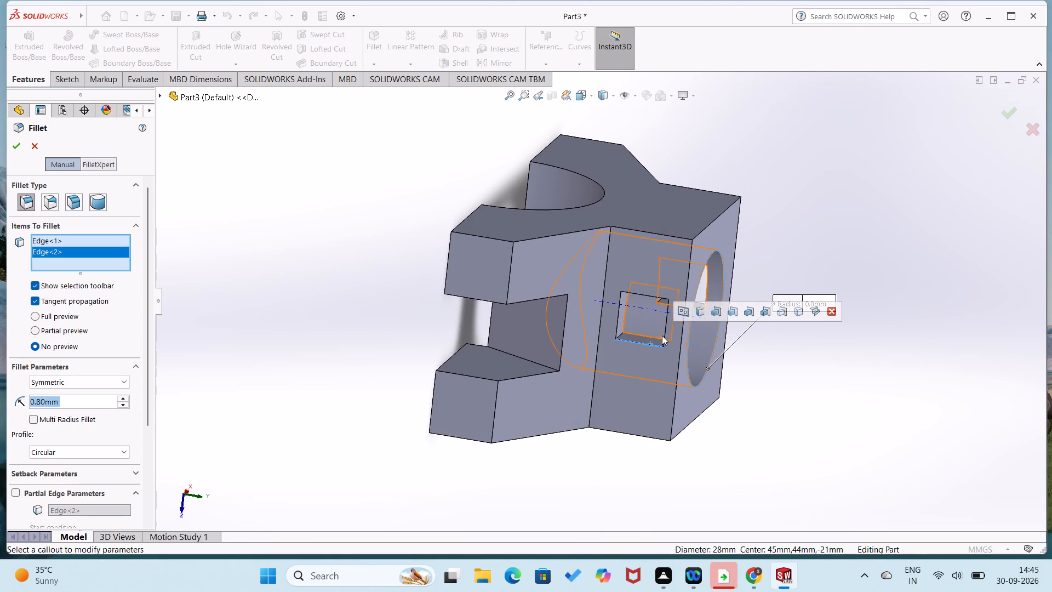
pyautogui.click(617, 322)
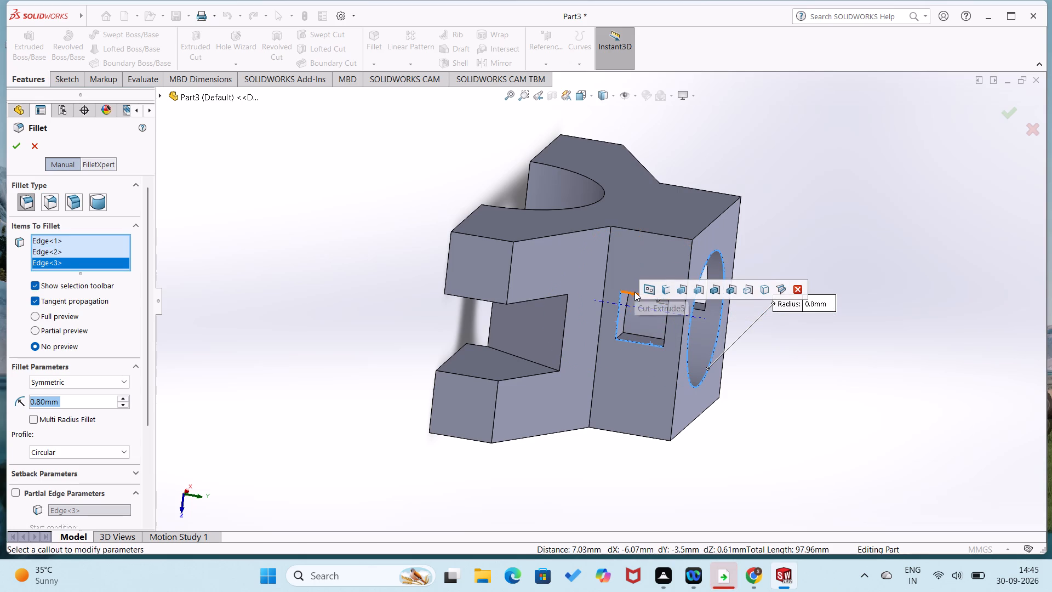
pyautogui.click(634, 292)
pyautogui.click(667, 332)
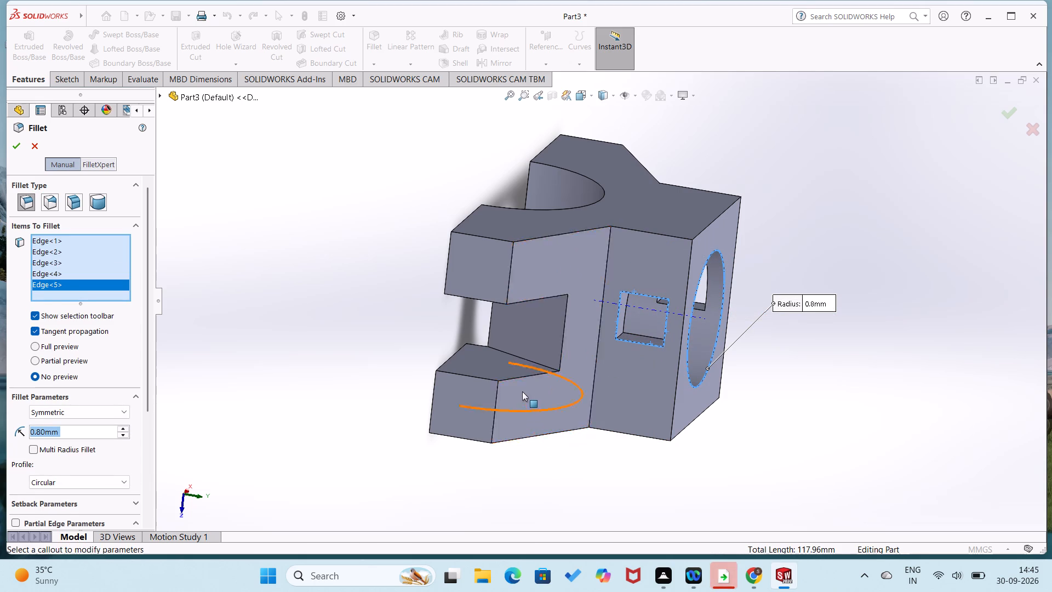
pyautogui.click(521, 377)
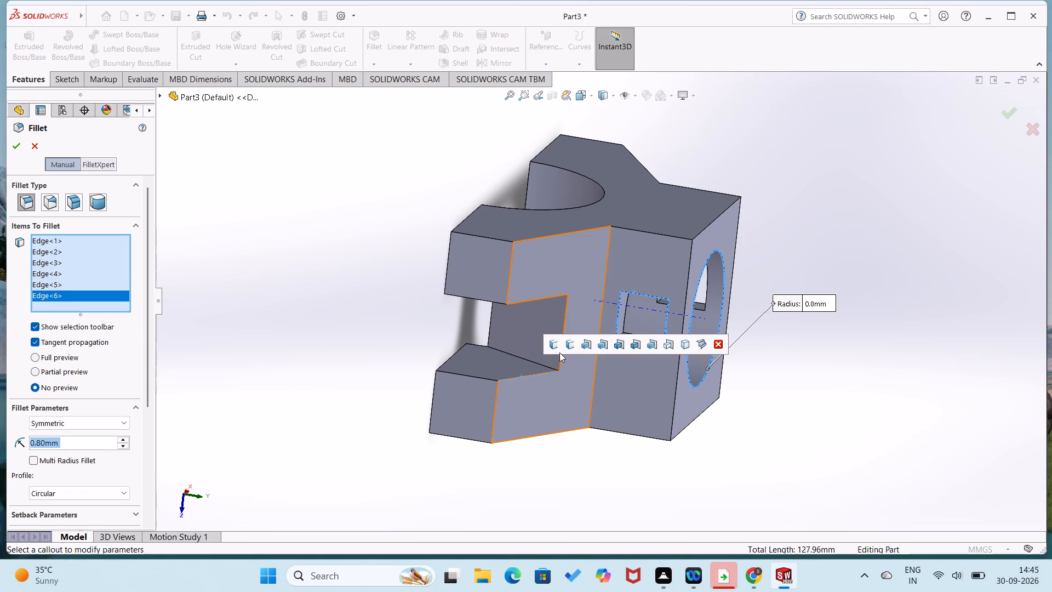
pyautogui.click(535, 300)
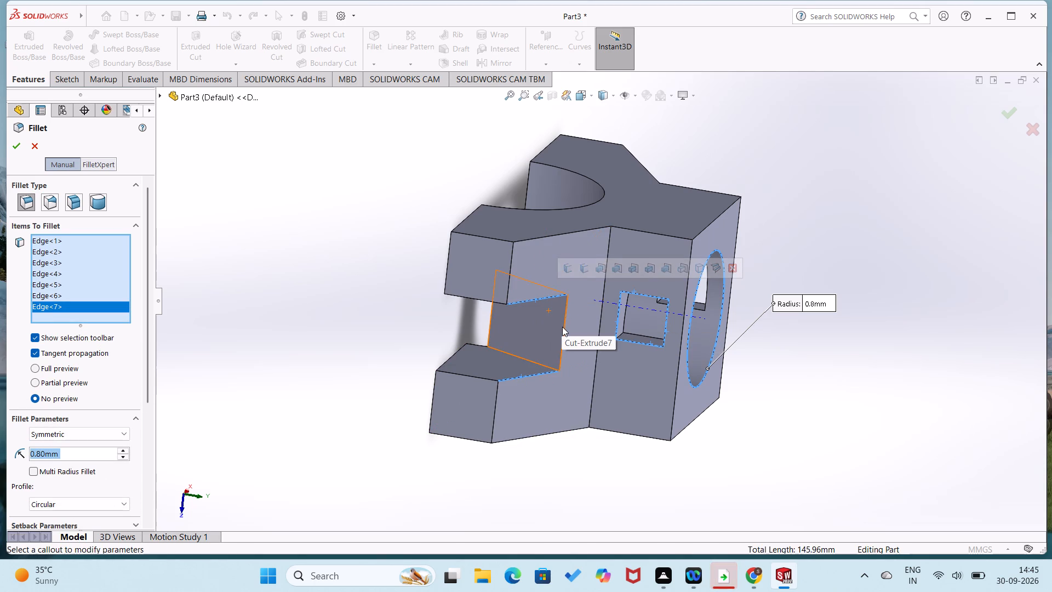
pyautogui.click(564, 328)
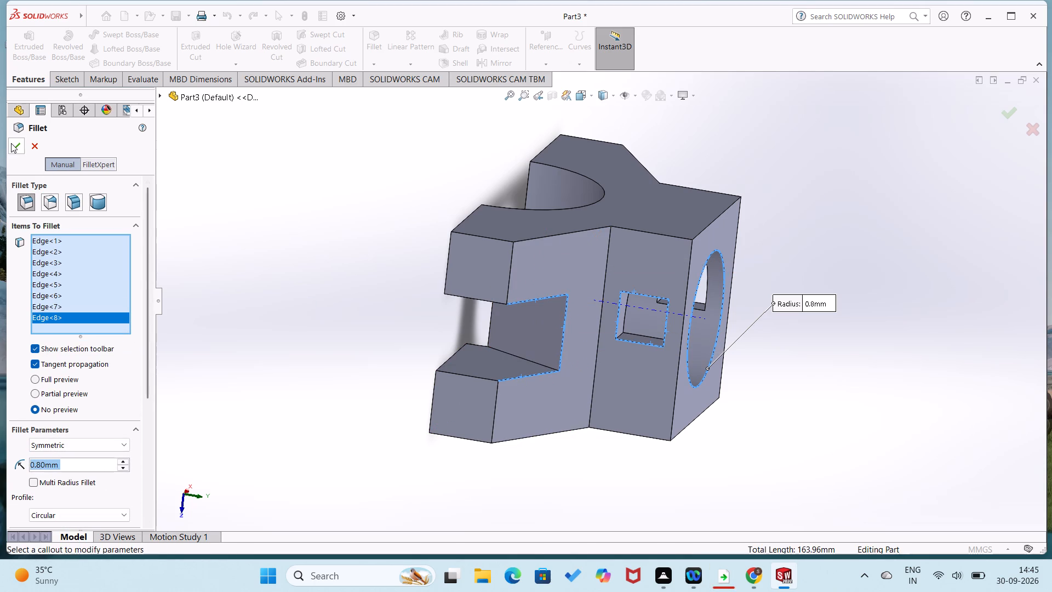
pyautogui.click(11, 143)
pyautogui.click(343, 327)
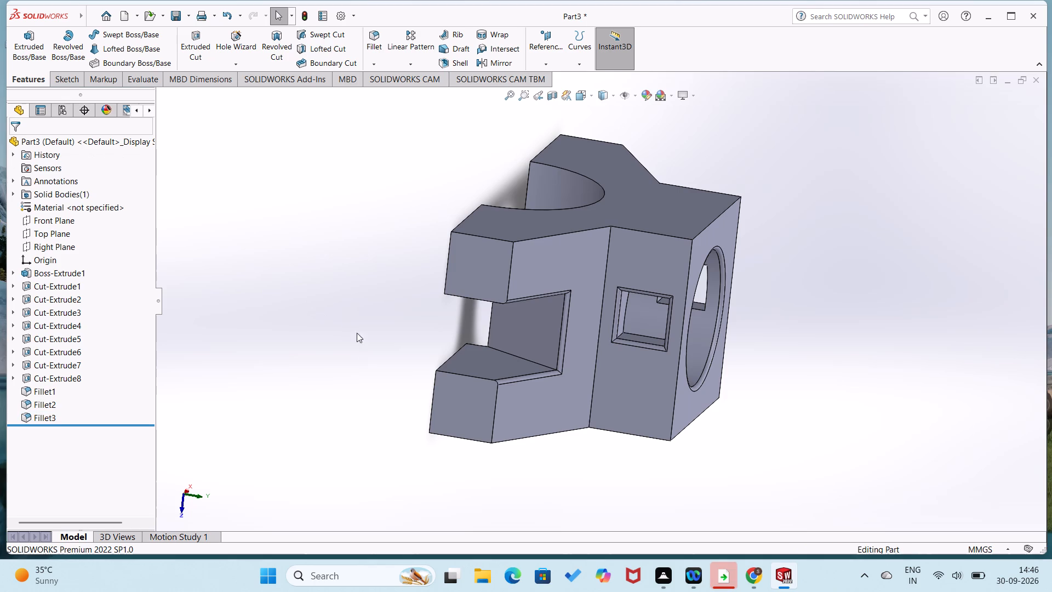
# Fillet three vertical corner edges of the raised central block, the two front and one rear, with a 0.8 mm radius.
pyautogui.moveTo(373, 348); pyautogui.dragTo(307, 251, button='middle')
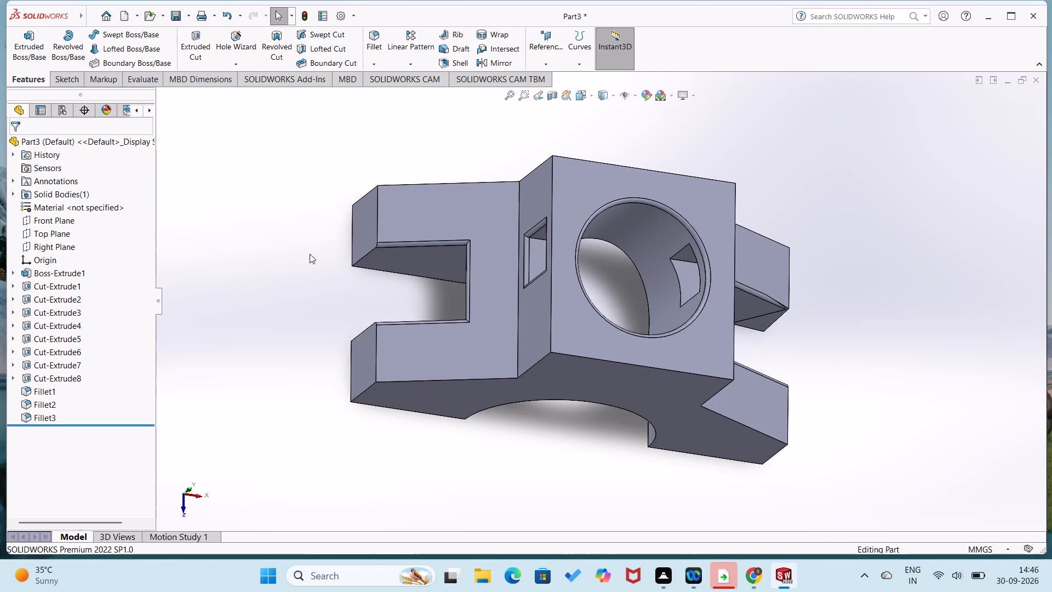
pyautogui.hotkey('ctrl', '7')
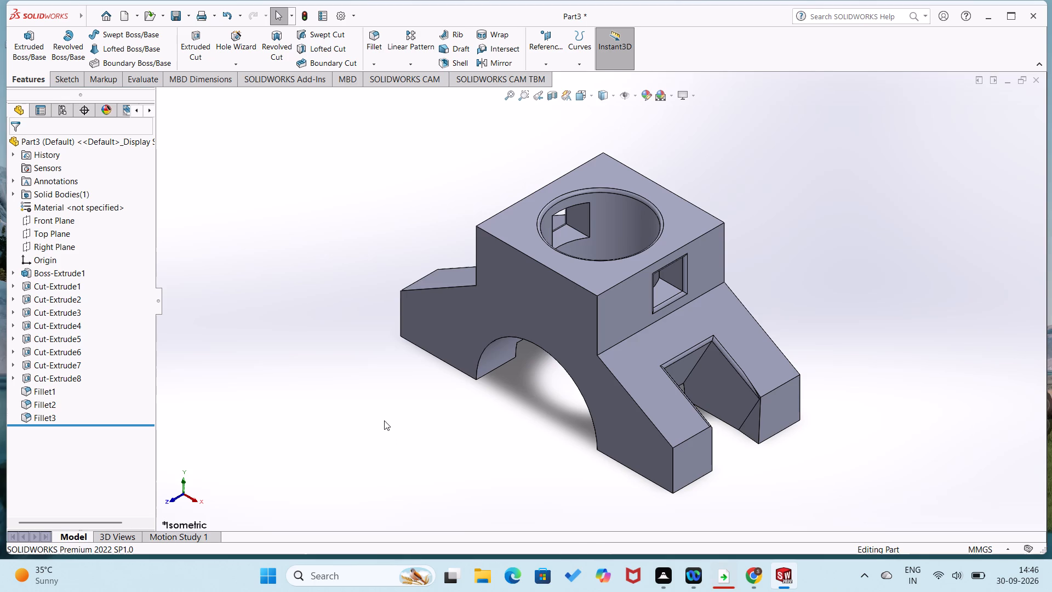
pyautogui.click(377, 66)
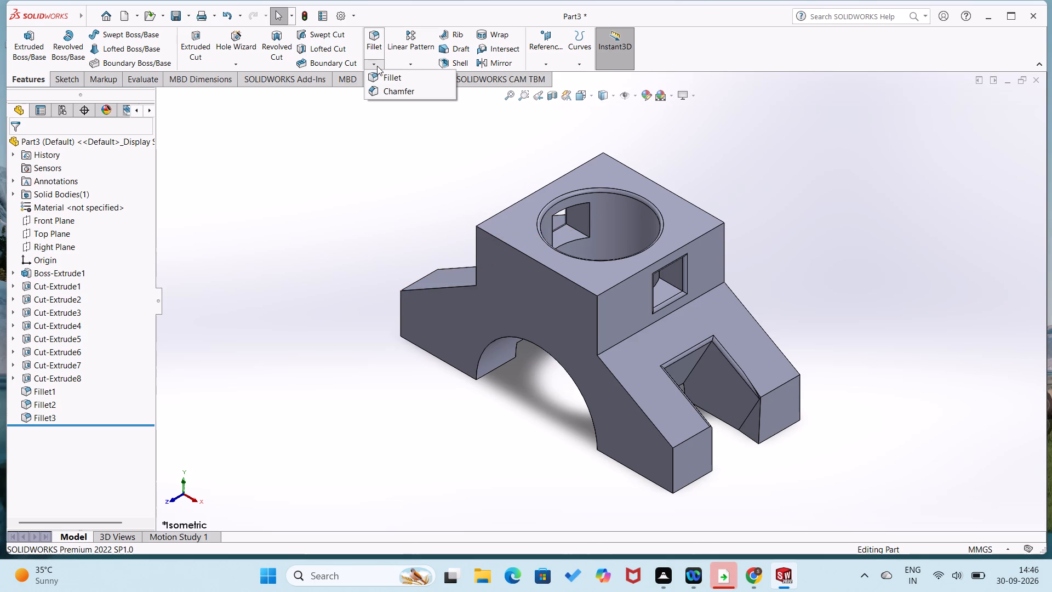
pyautogui.click(374, 76)
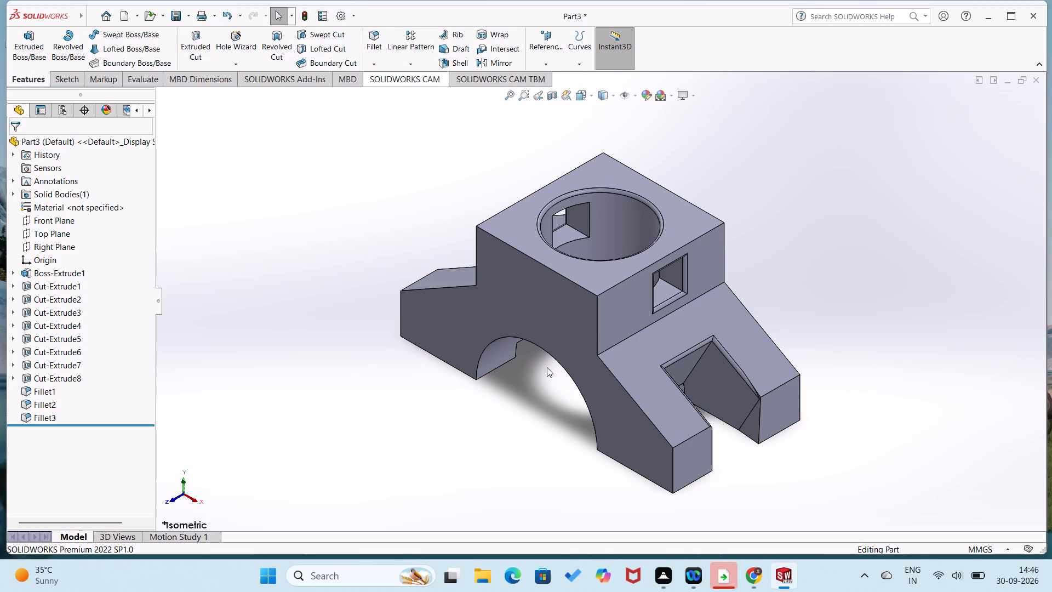
pyautogui.click(598, 323)
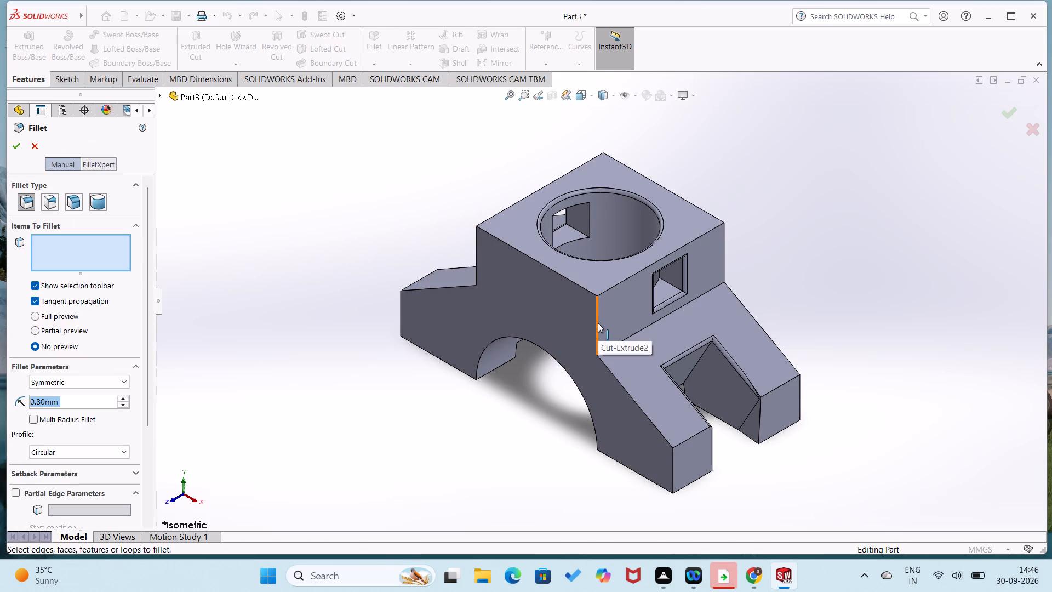
pyautogui.click(723, 250)
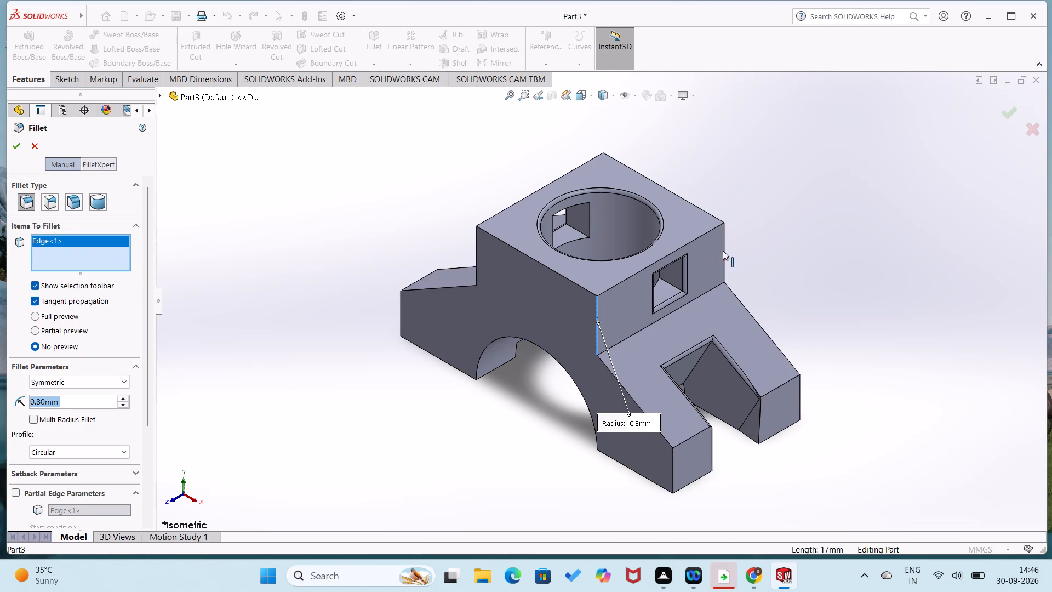
pyautogui.click(477, 270)
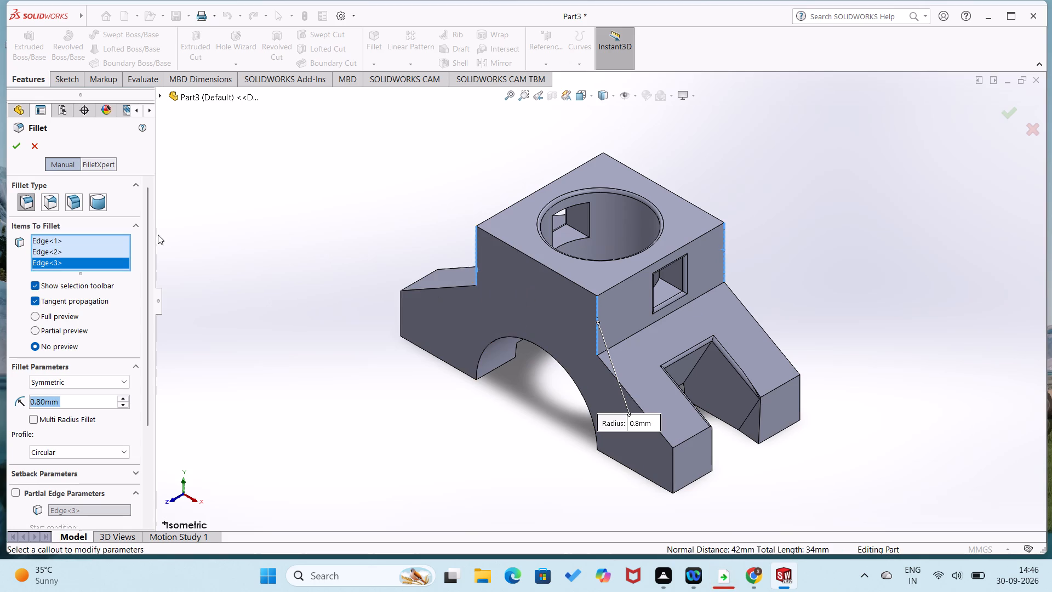
pyautogui.click(16, 145)
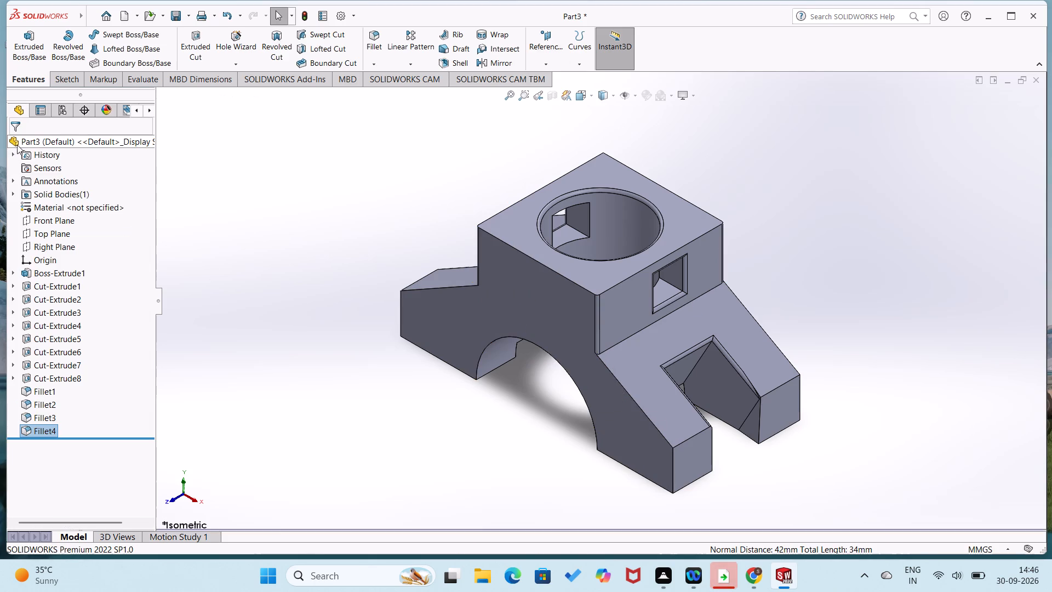
pyautogui.click(306, 367)
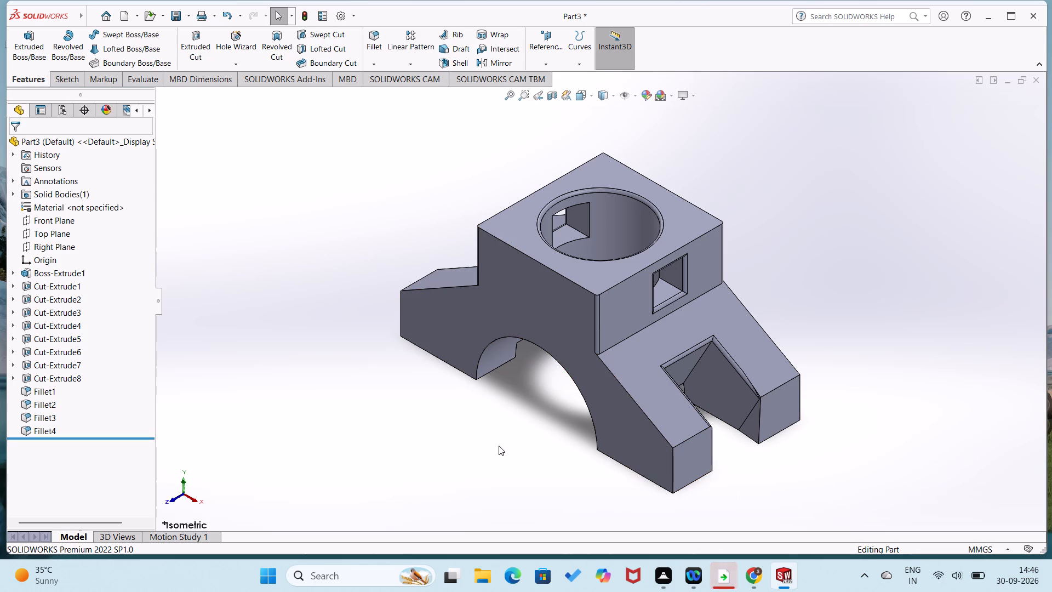
# Fillet the two vertical edges of the front leg's end face beside the slot with a 0.8 mm radius.
pyautogui.click(376, 64)
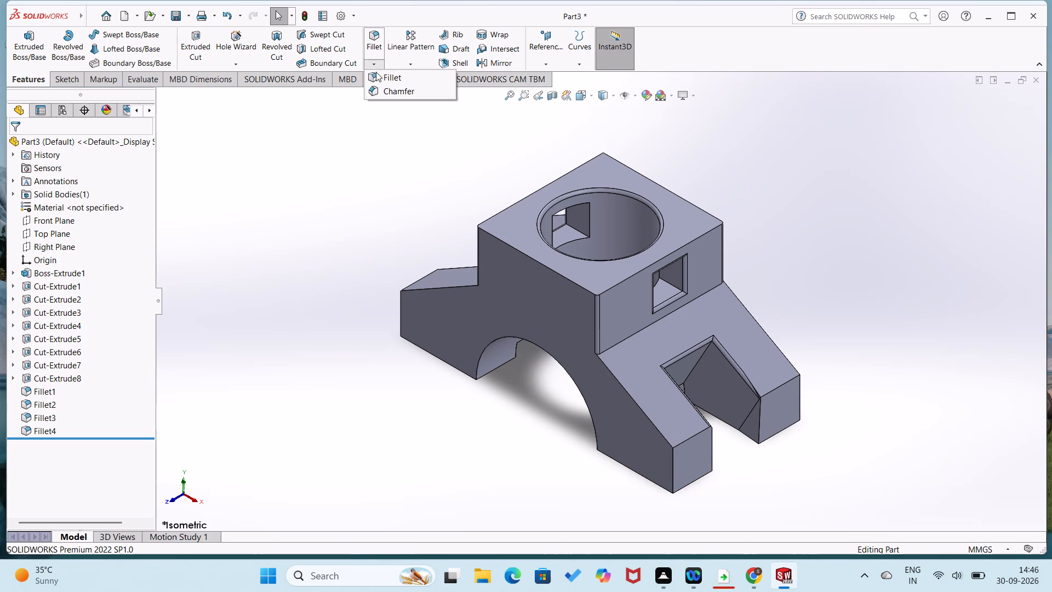
pyautogui.click(379, 82)
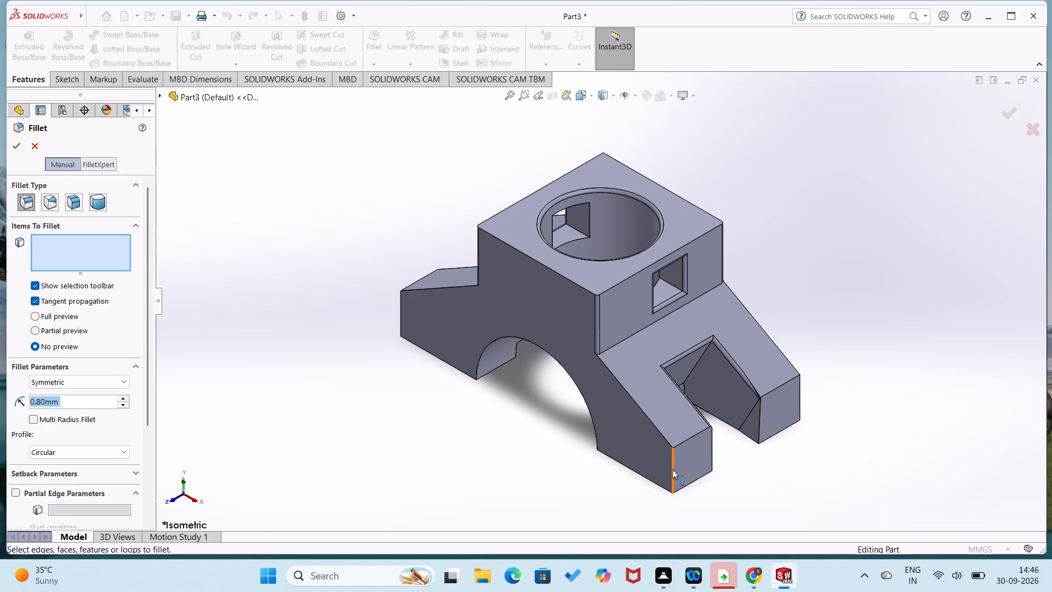
pyautogui.click(672, 469)
pyautogui.scroll(-3, 742, 477)
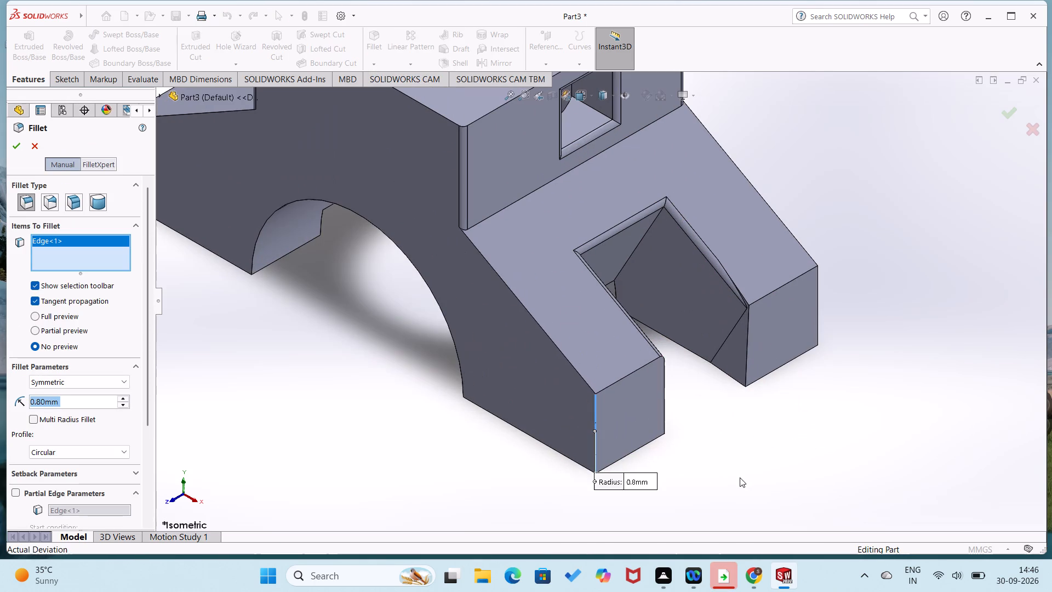
pyautogui.click(665, 399)
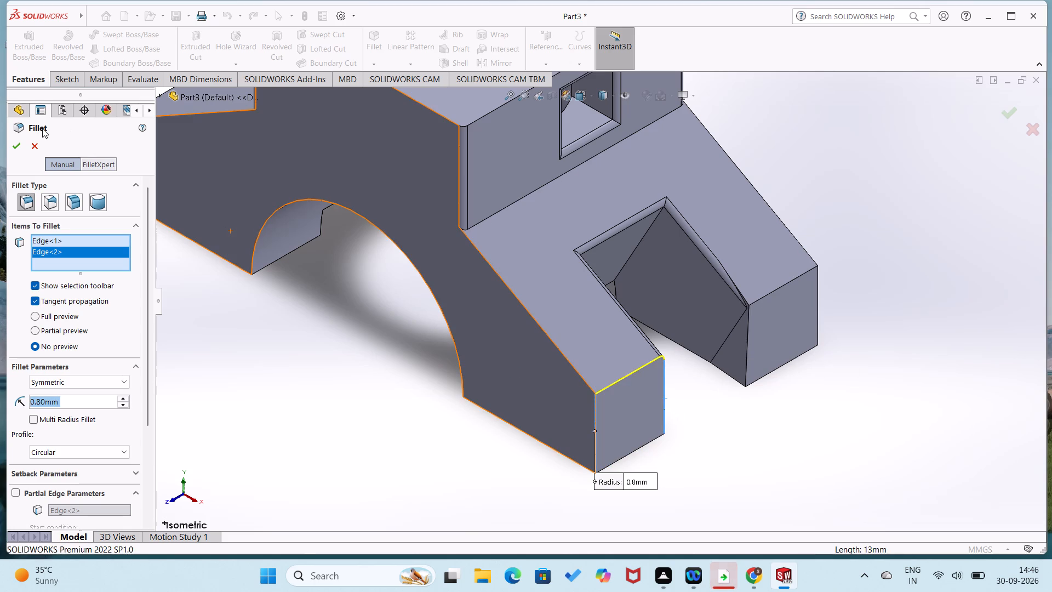
pyautogui.click(20, 146)
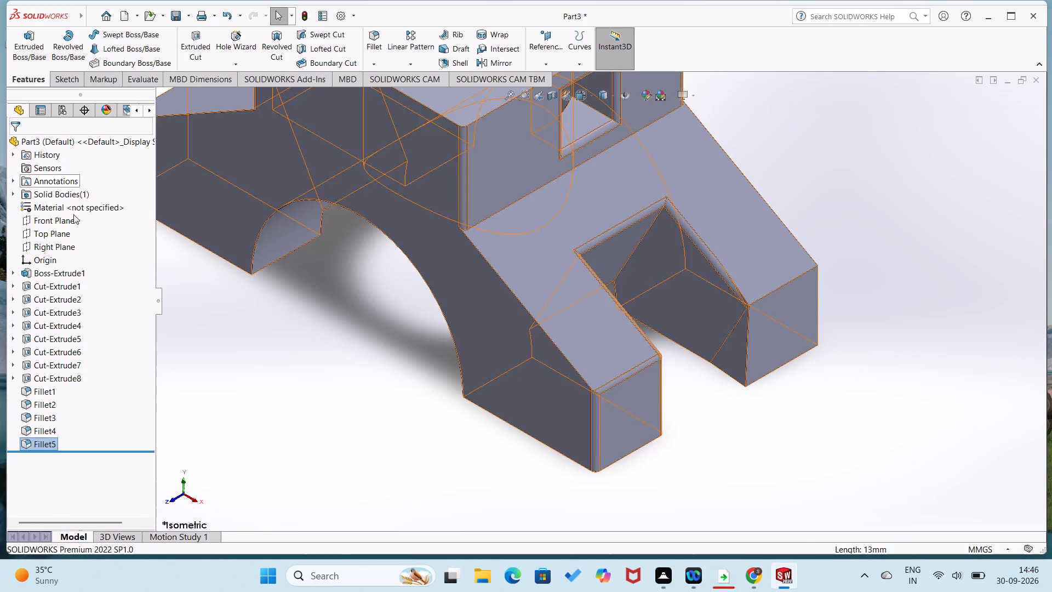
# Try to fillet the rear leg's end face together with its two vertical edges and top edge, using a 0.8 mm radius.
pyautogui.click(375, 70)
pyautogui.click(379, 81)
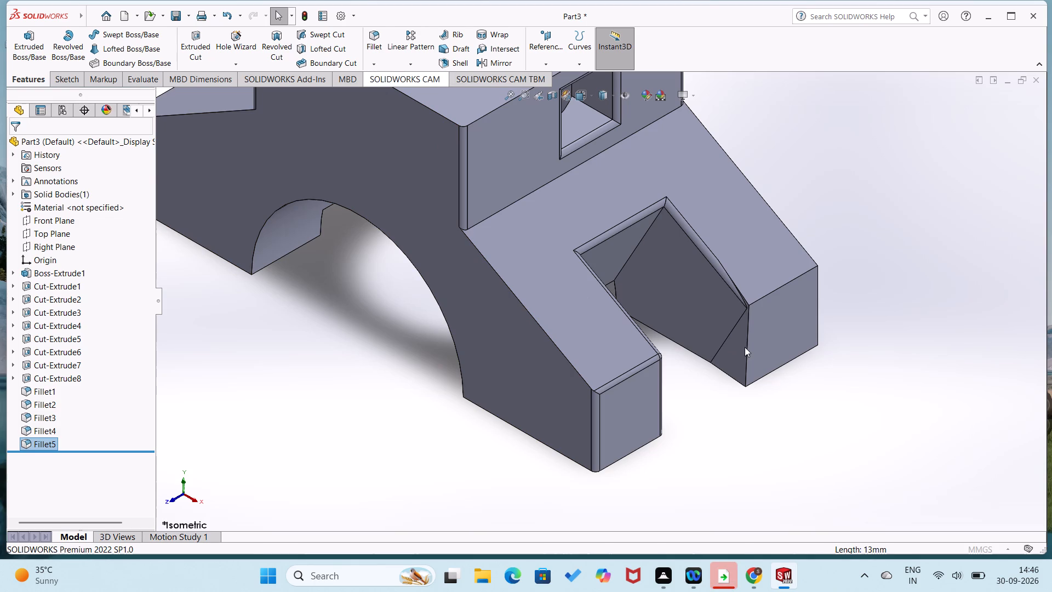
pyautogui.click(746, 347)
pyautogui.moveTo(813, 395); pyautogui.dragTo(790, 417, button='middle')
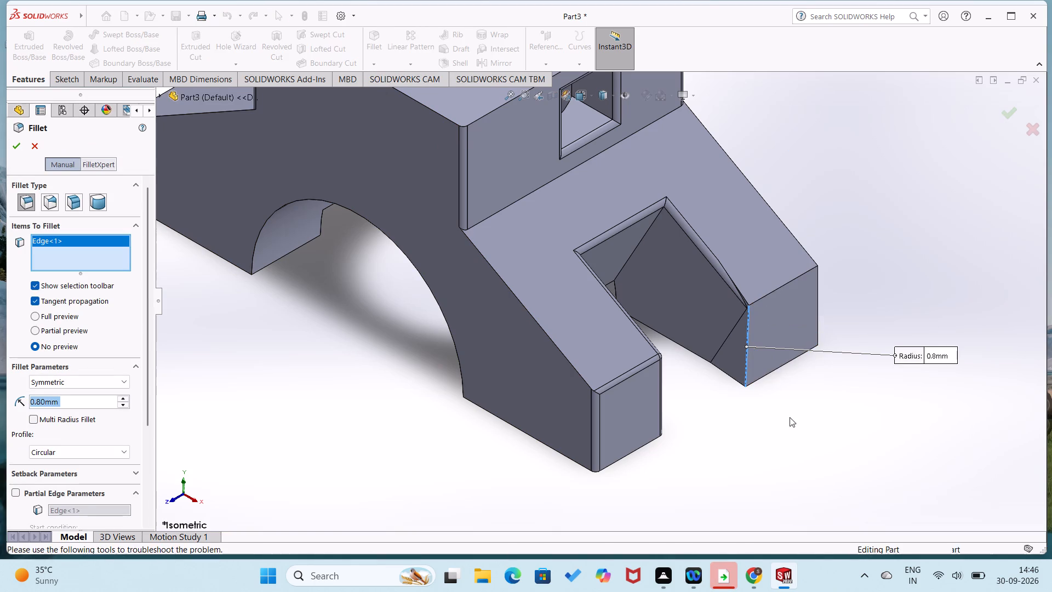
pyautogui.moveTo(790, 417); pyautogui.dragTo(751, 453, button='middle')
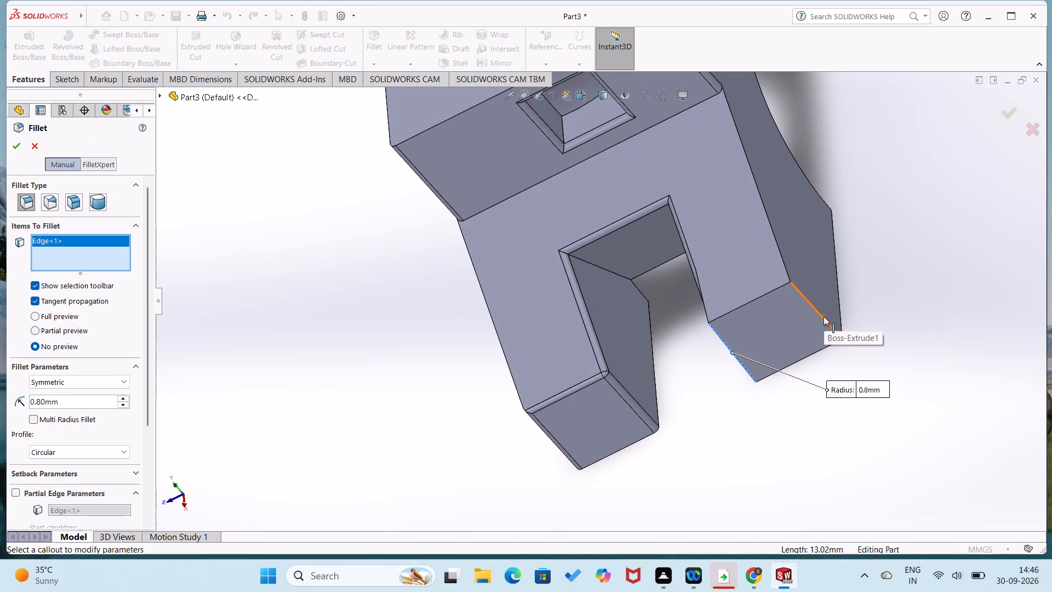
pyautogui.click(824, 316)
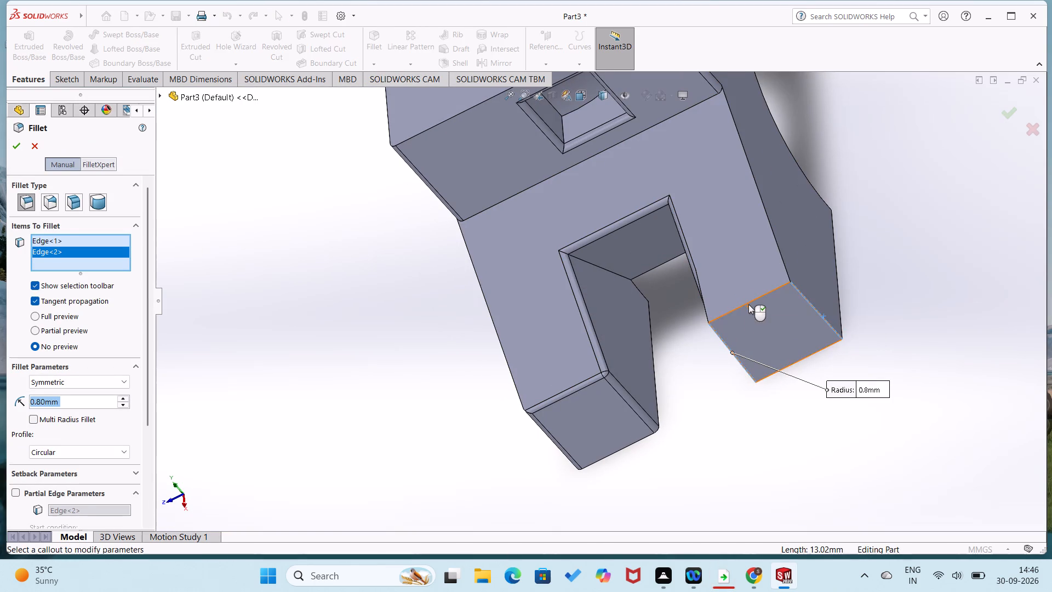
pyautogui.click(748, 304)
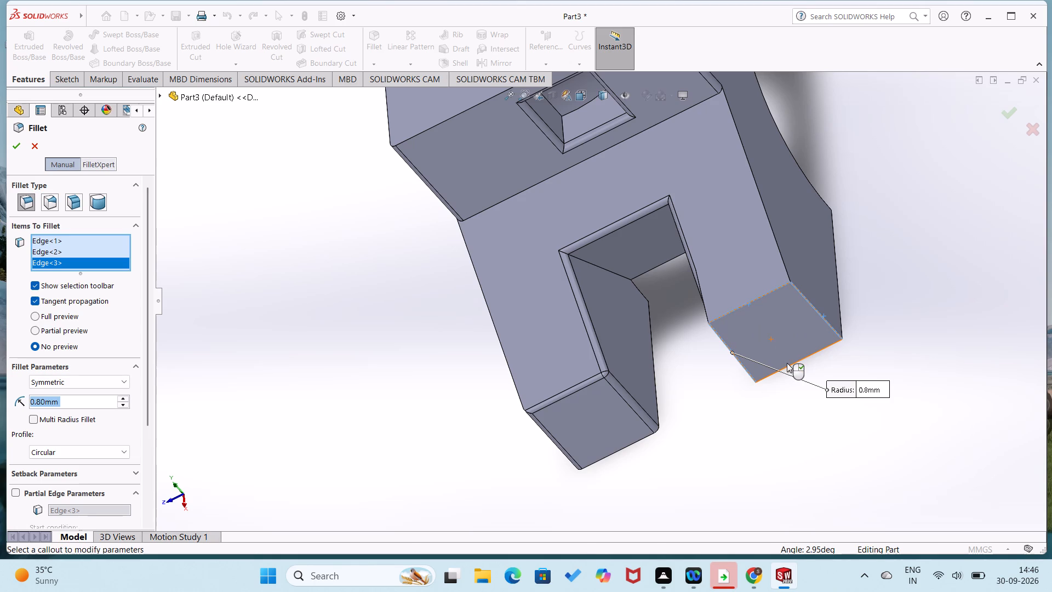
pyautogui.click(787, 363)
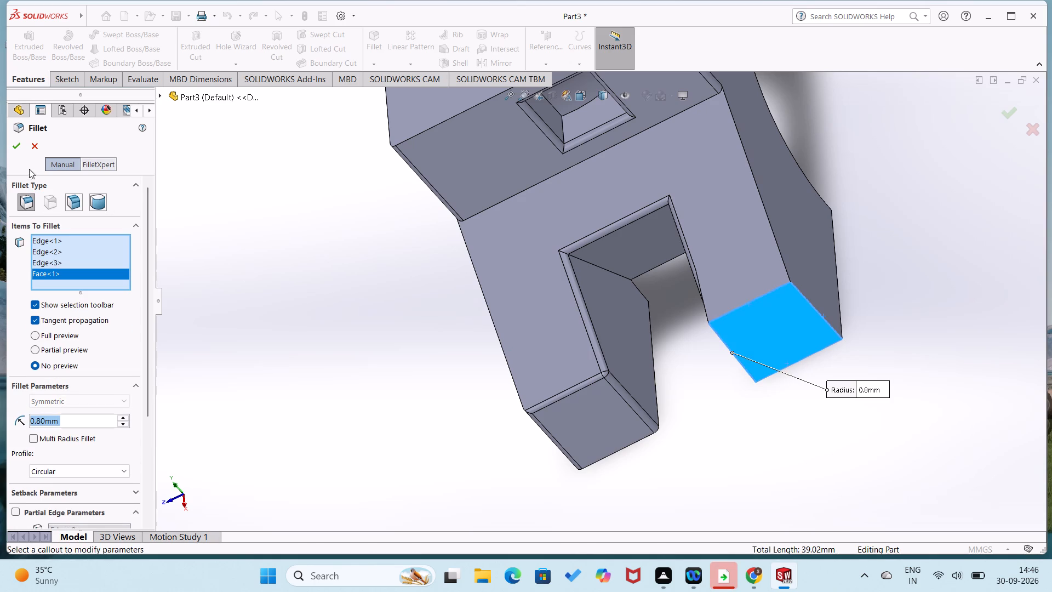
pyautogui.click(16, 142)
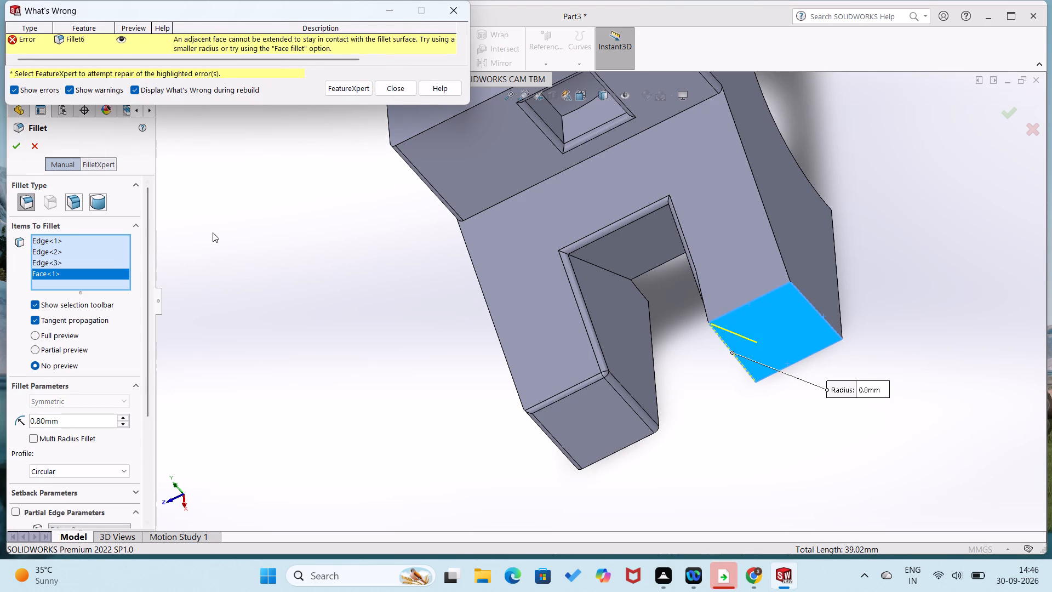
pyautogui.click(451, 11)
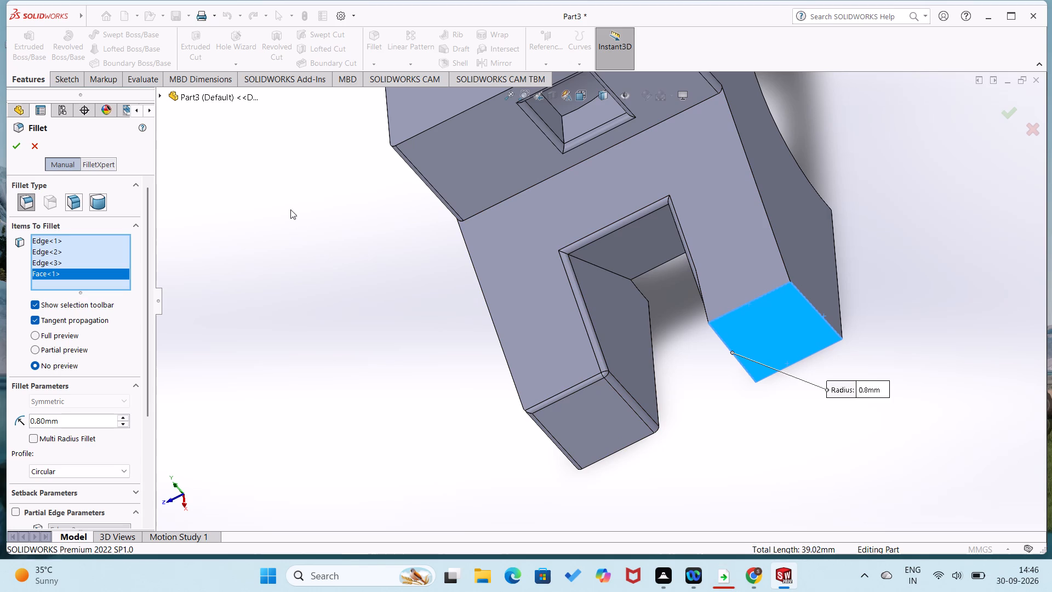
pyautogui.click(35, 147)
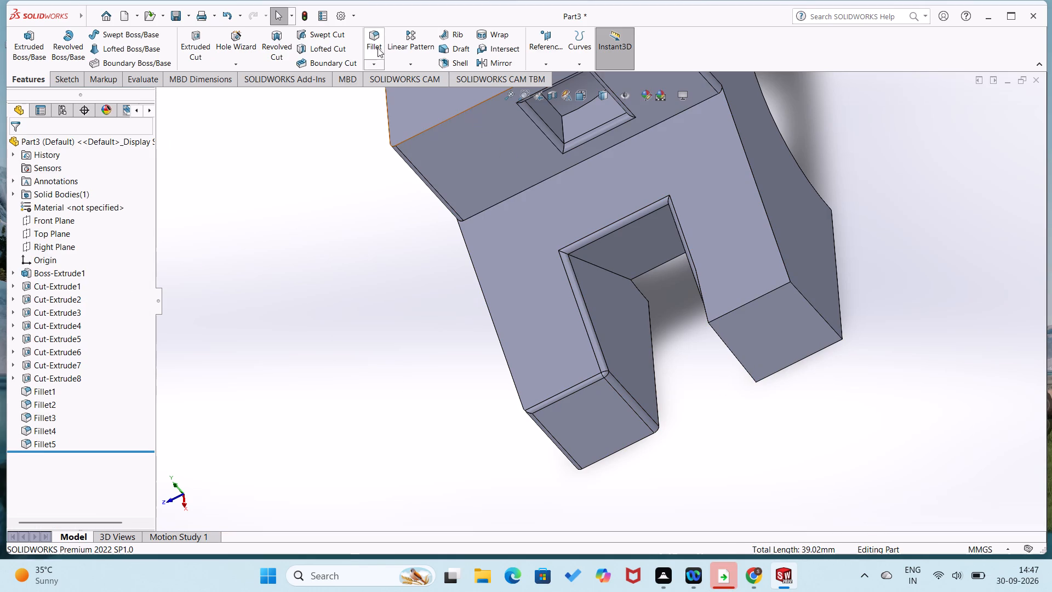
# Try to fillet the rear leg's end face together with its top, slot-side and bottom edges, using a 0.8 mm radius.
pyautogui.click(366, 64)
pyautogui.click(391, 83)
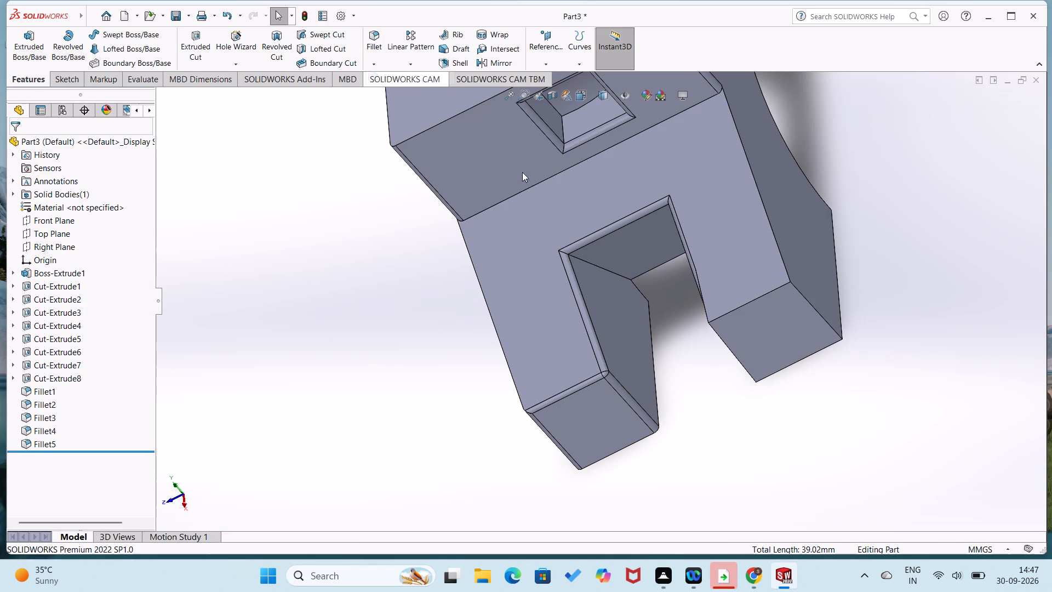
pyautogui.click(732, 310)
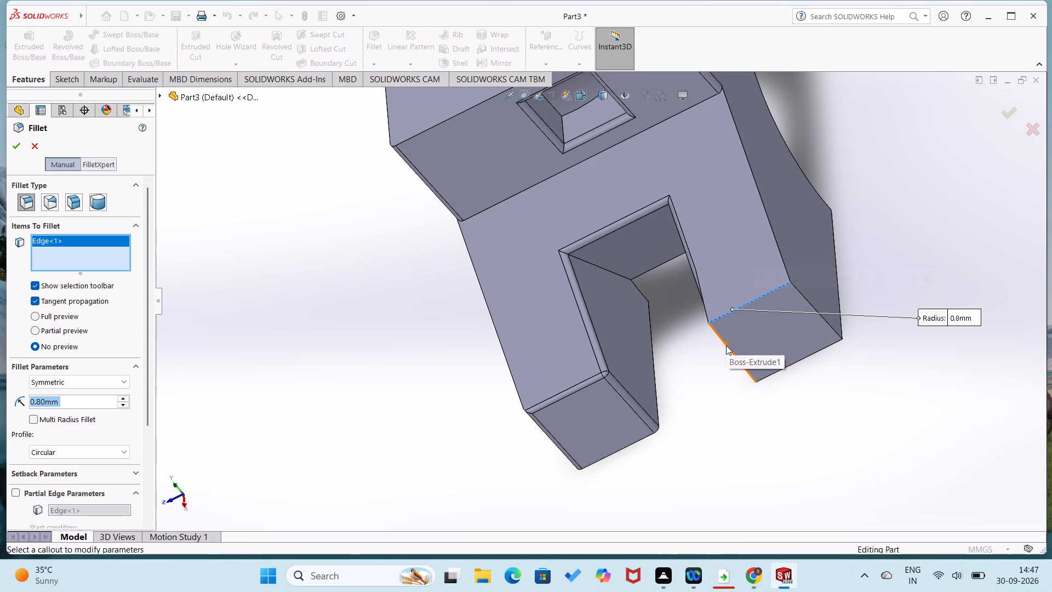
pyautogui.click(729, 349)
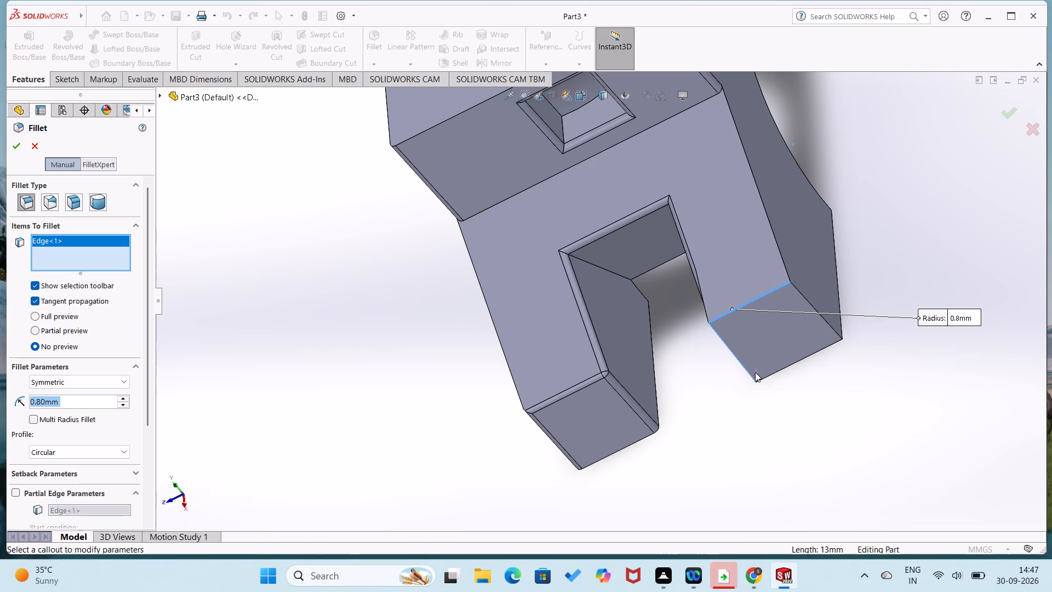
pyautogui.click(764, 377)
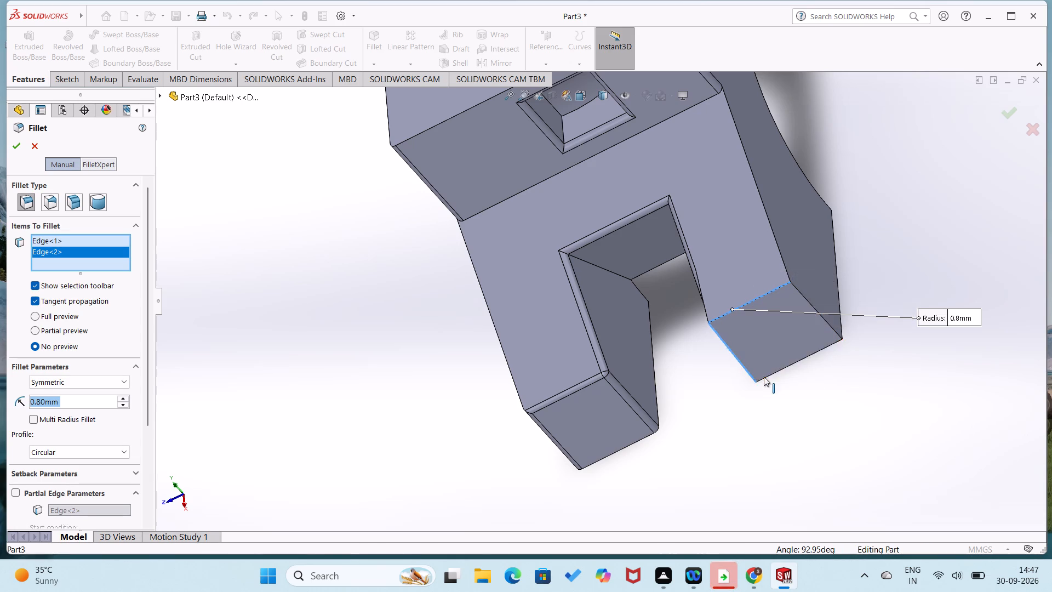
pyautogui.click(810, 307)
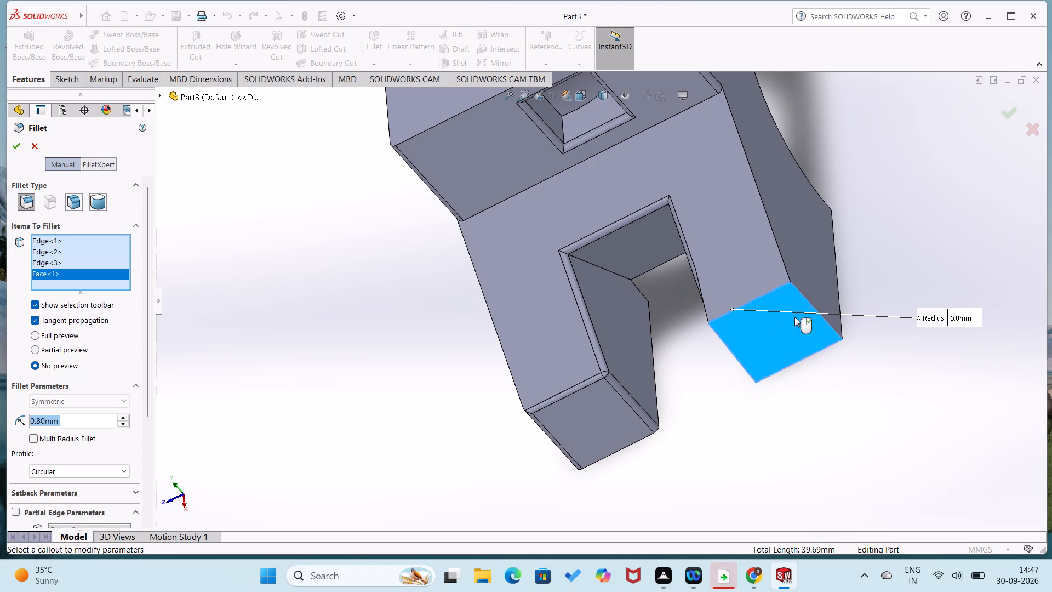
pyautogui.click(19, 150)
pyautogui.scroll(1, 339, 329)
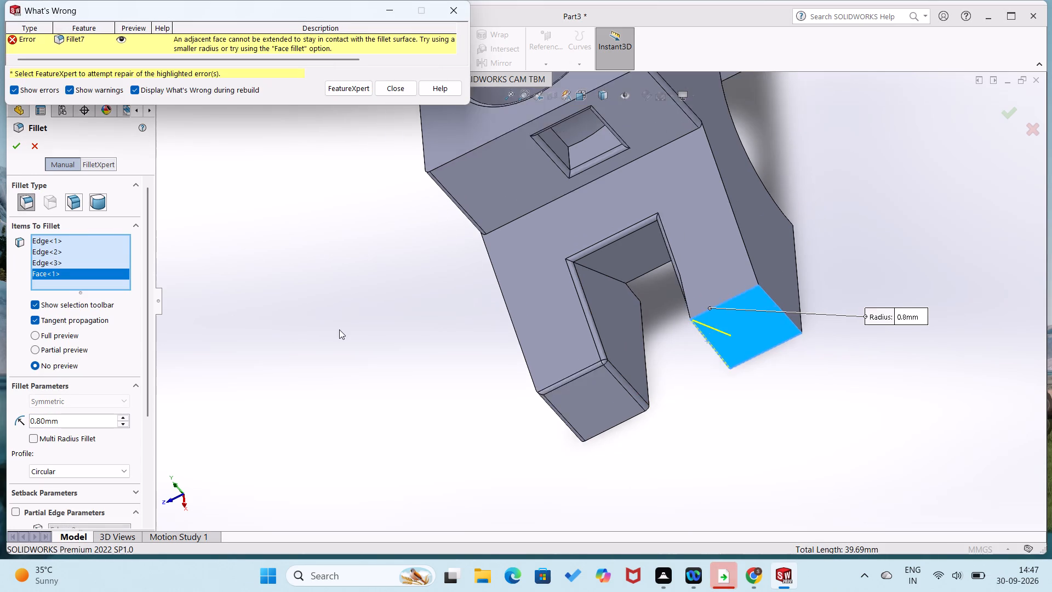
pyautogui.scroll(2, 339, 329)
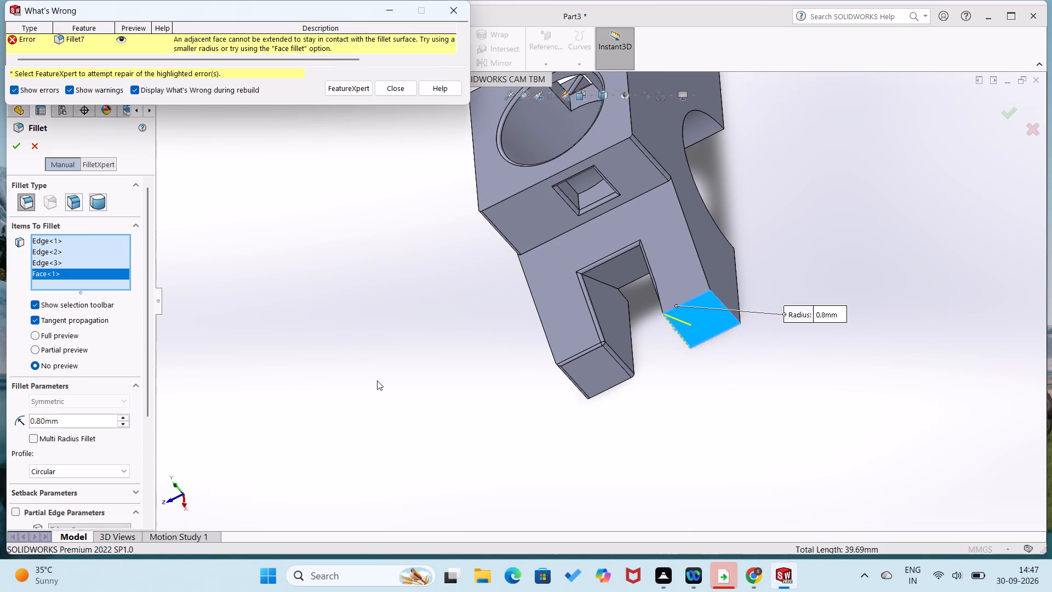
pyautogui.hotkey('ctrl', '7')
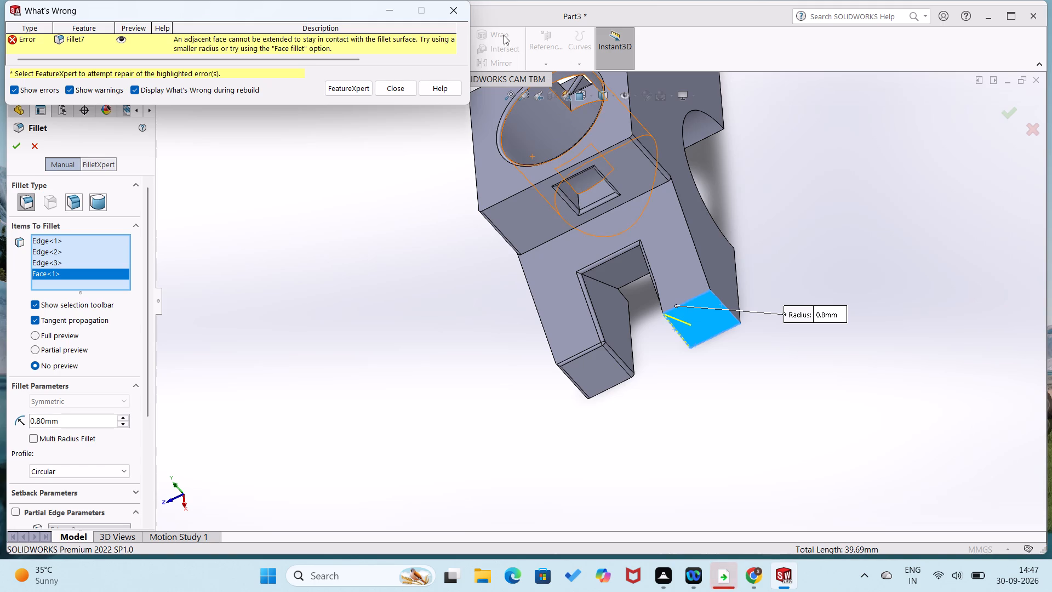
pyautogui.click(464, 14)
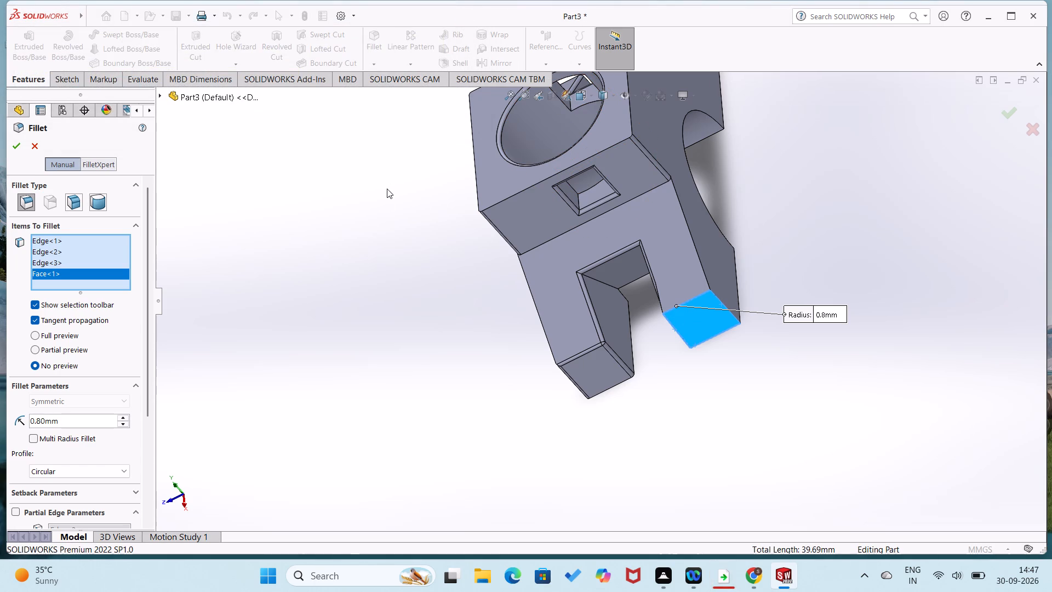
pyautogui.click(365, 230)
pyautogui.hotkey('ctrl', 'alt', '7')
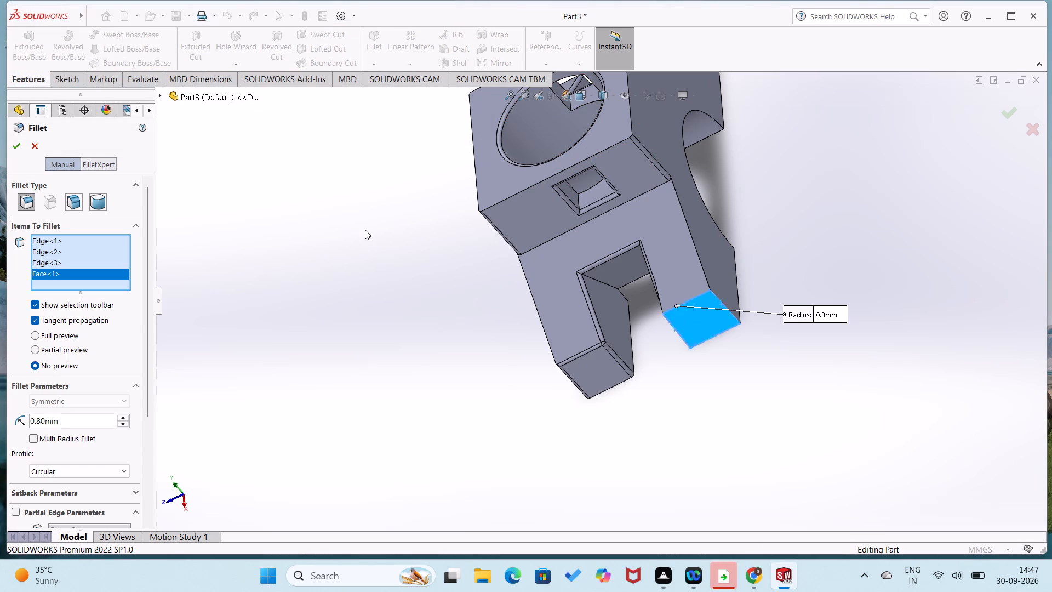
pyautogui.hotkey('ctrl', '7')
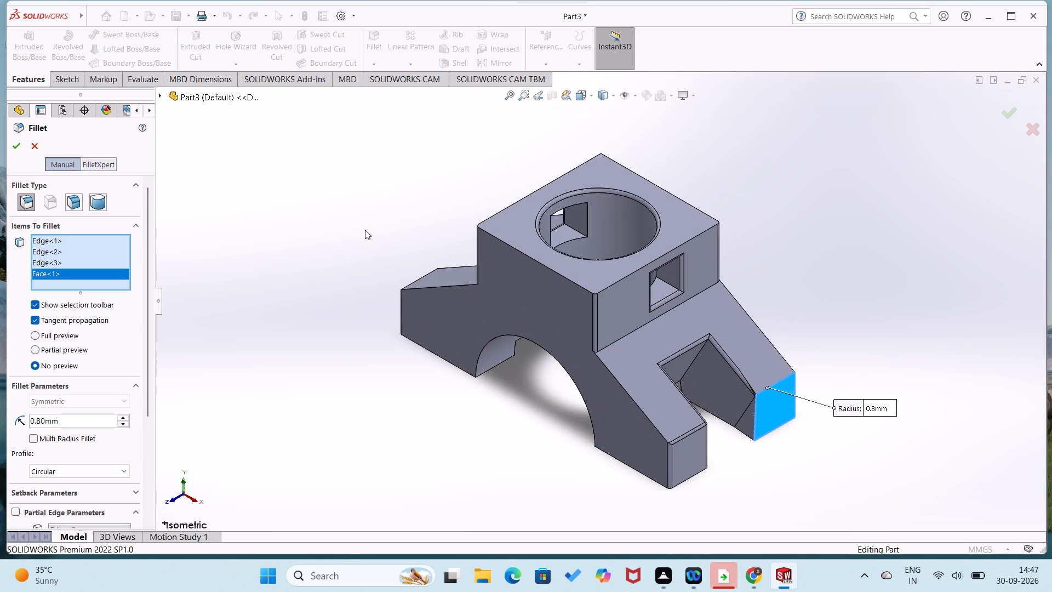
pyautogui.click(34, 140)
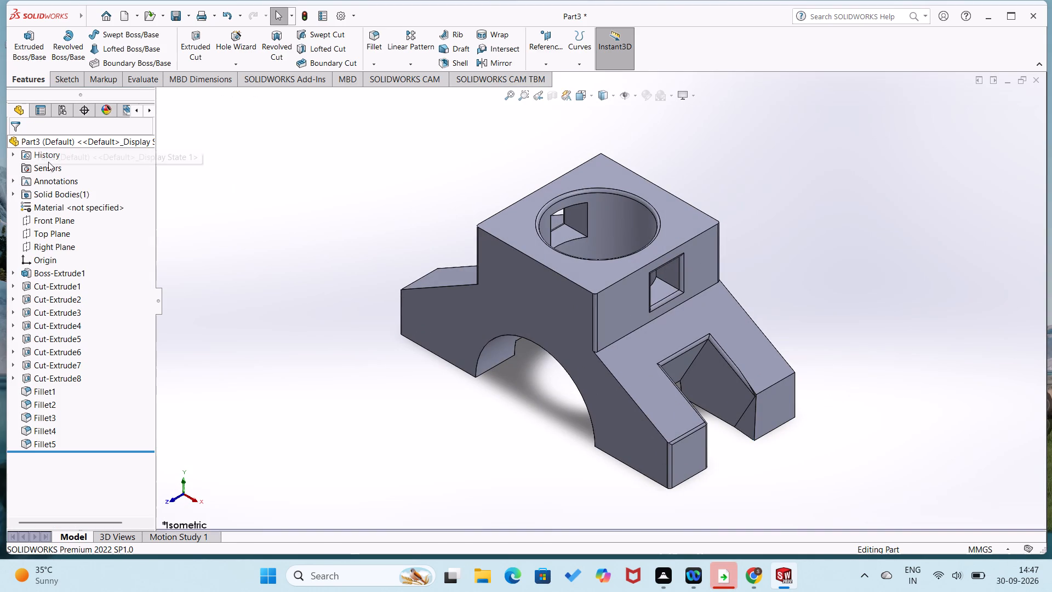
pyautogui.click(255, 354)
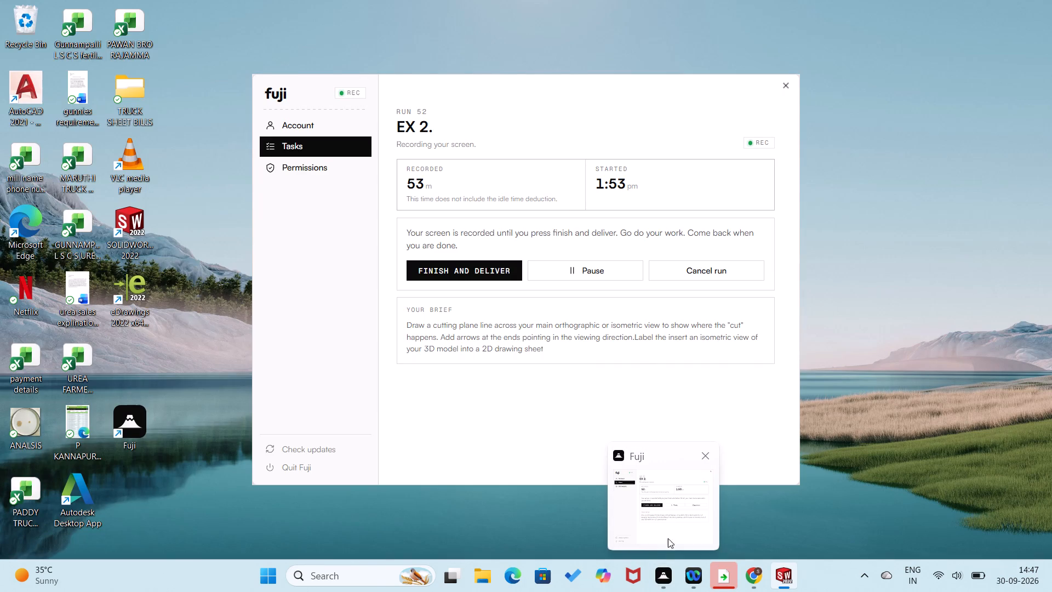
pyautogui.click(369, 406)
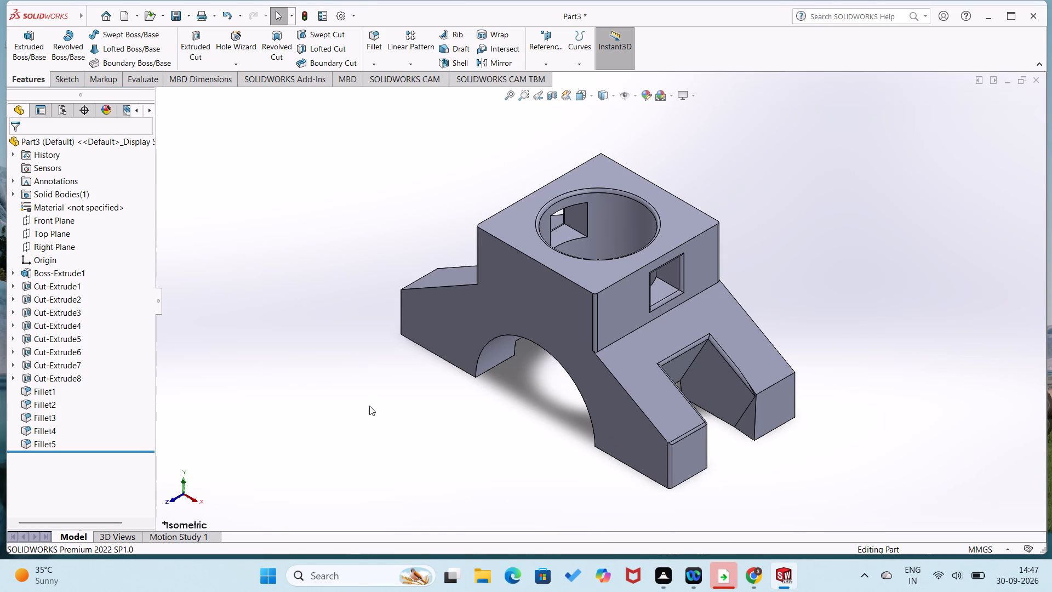
# Save the part in the Documents folder as a SOLIDWORKS Part named wednessss.
pyautogui.hotkey('ctrl', 's')
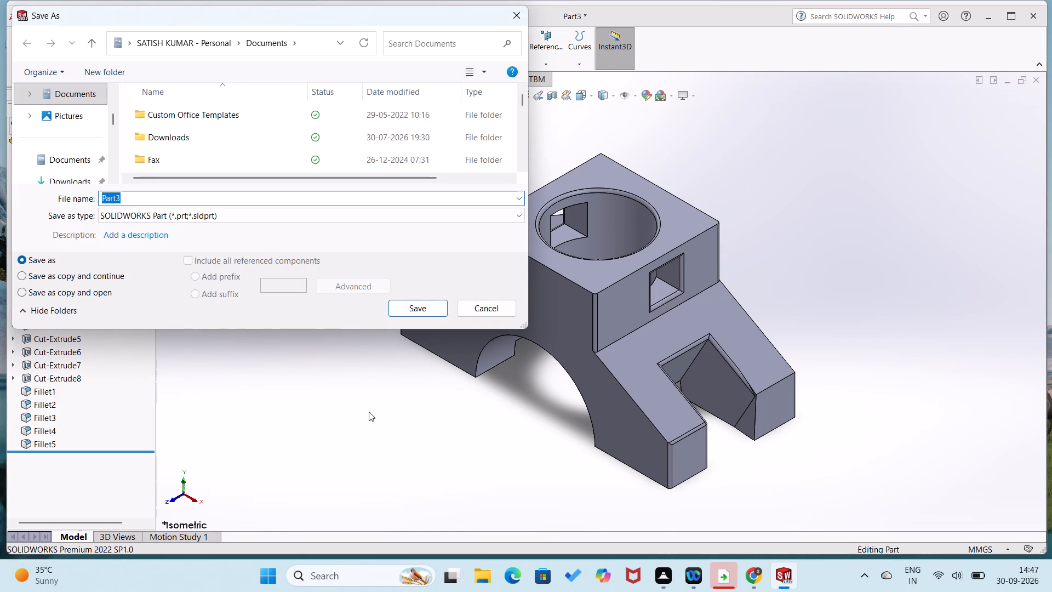
pyautogui.write('wed')
pyautogui.write('ddd')
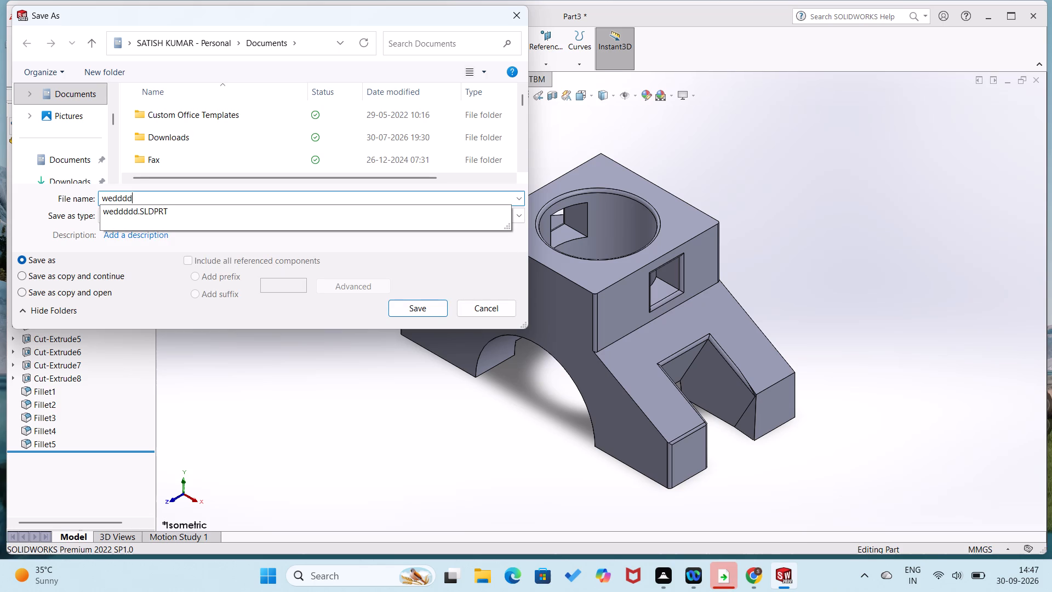
pyautogui.press('BackSpace')
pyautogui.press('BackSpace')
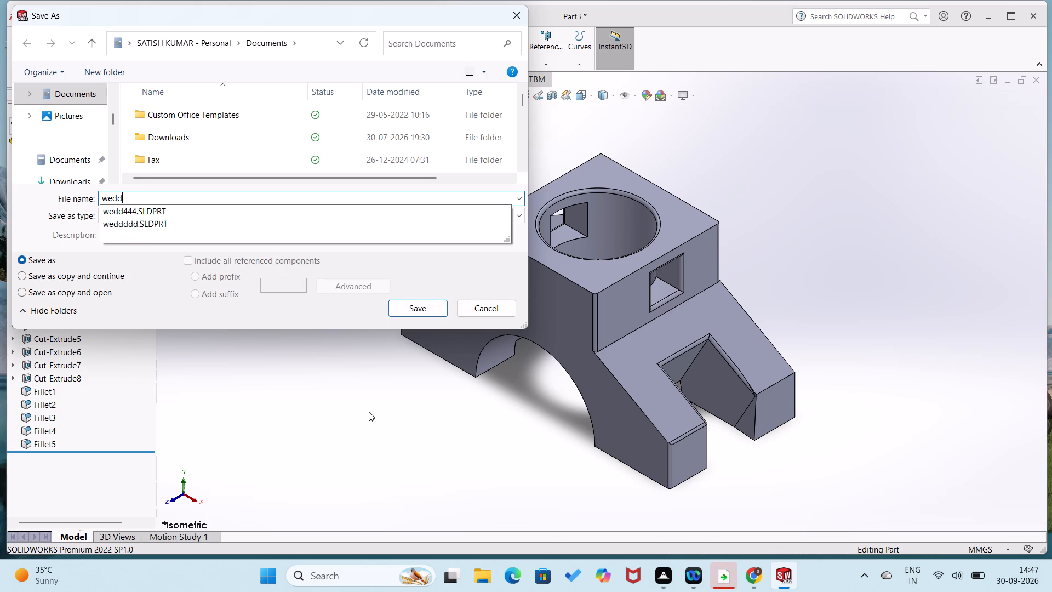
pyautogui.press('BackSpace')
pyautogui.write('nessss')
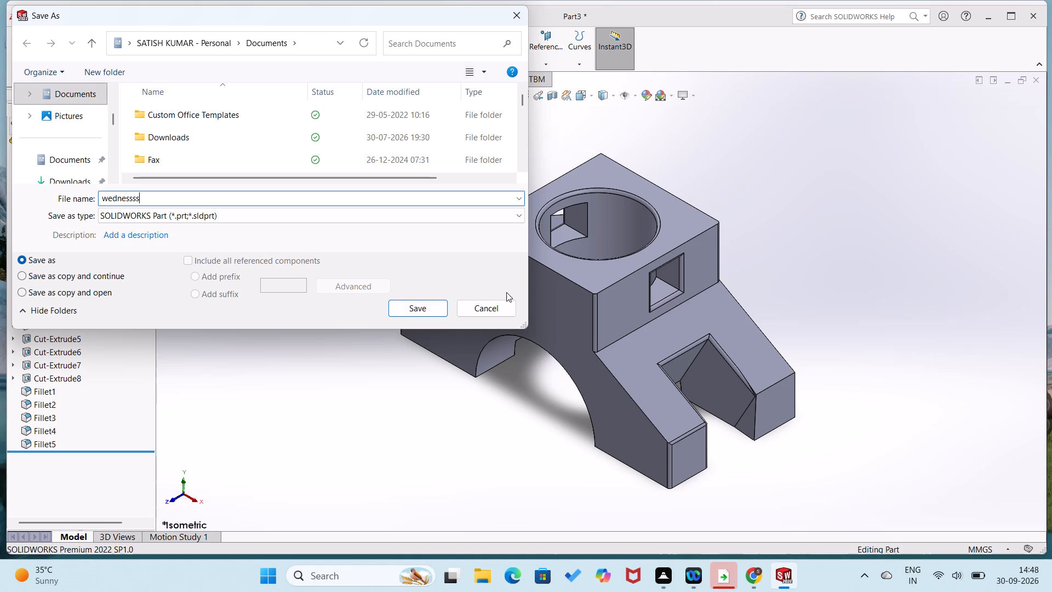
pyautogui.click(420, 306)
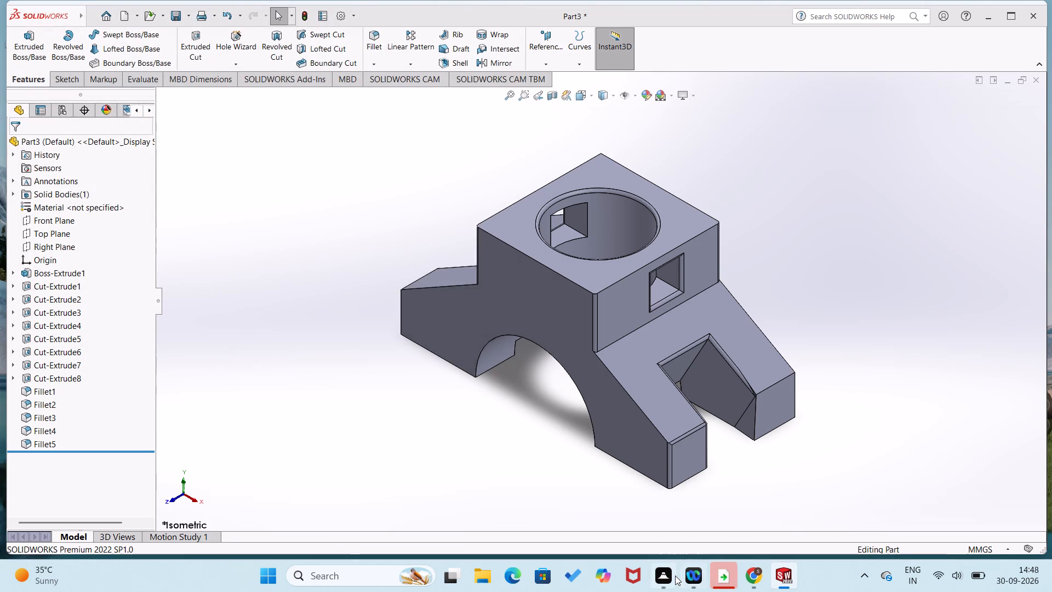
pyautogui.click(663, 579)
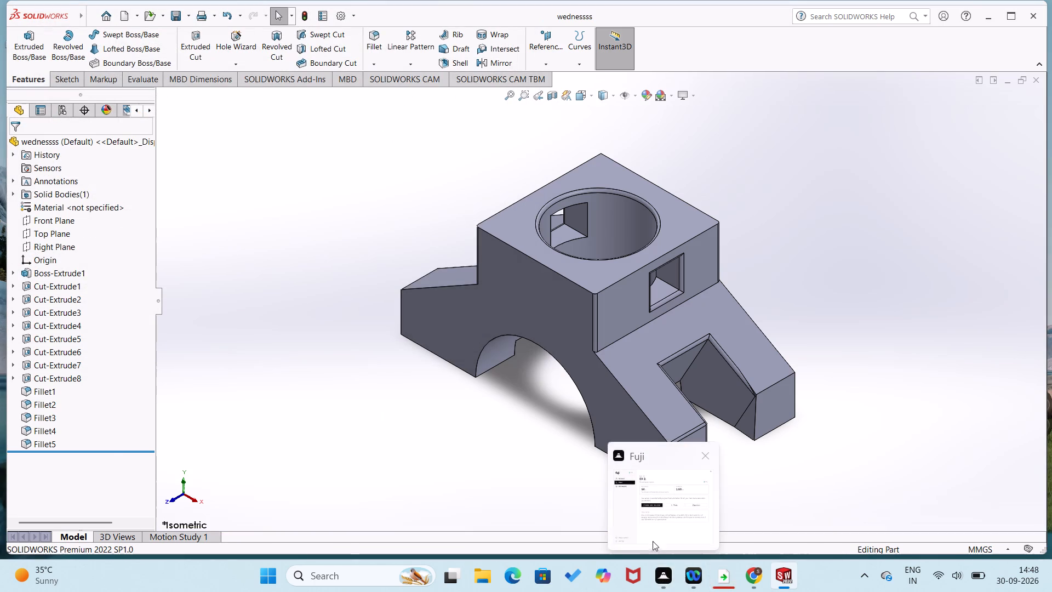